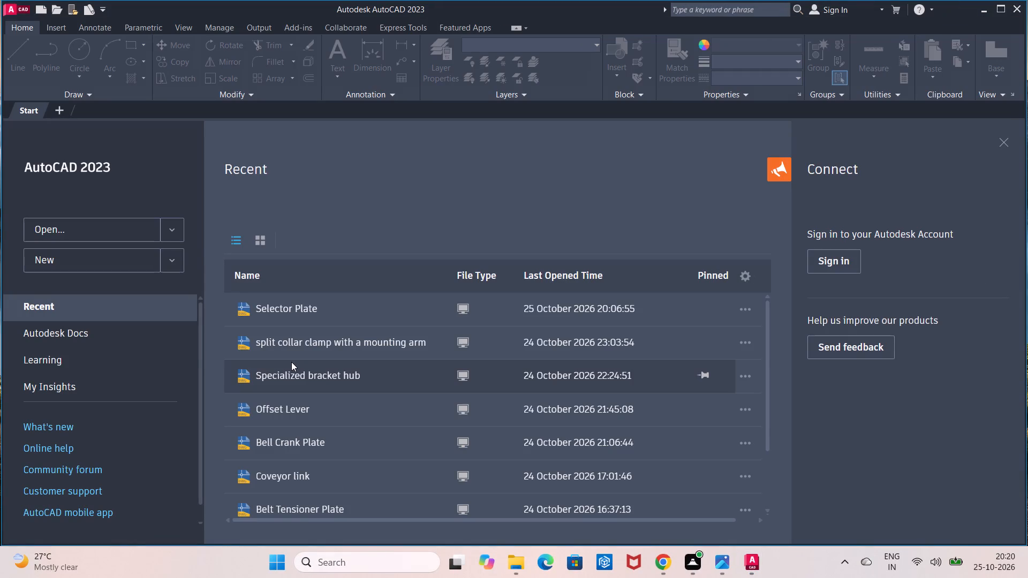
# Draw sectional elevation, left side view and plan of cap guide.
# Create a new blank drawing.
pyautogui.click(98, 265)
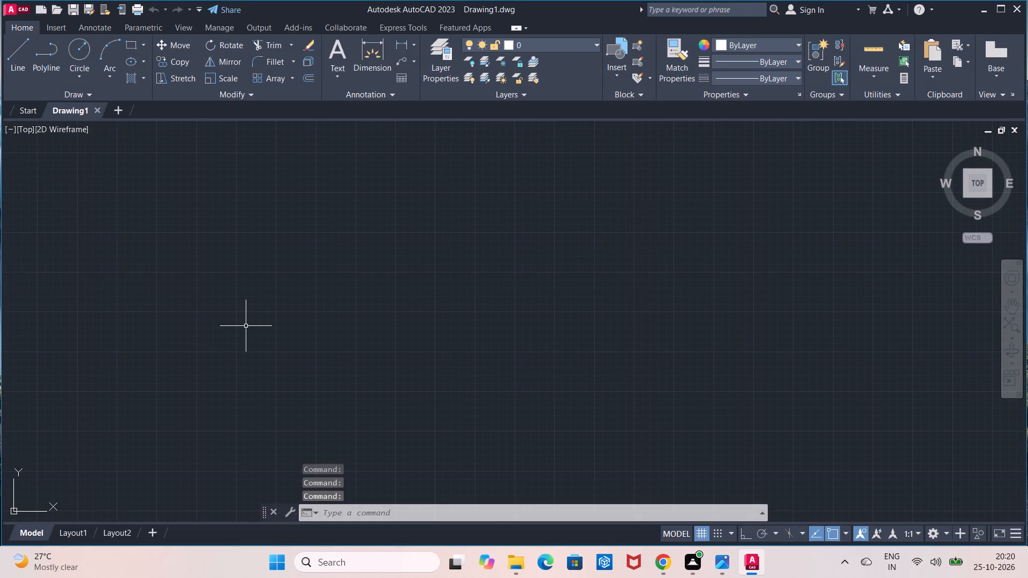
# Turn on command log file recording with LOGFILEON.
pyautogui.click(492, 517)
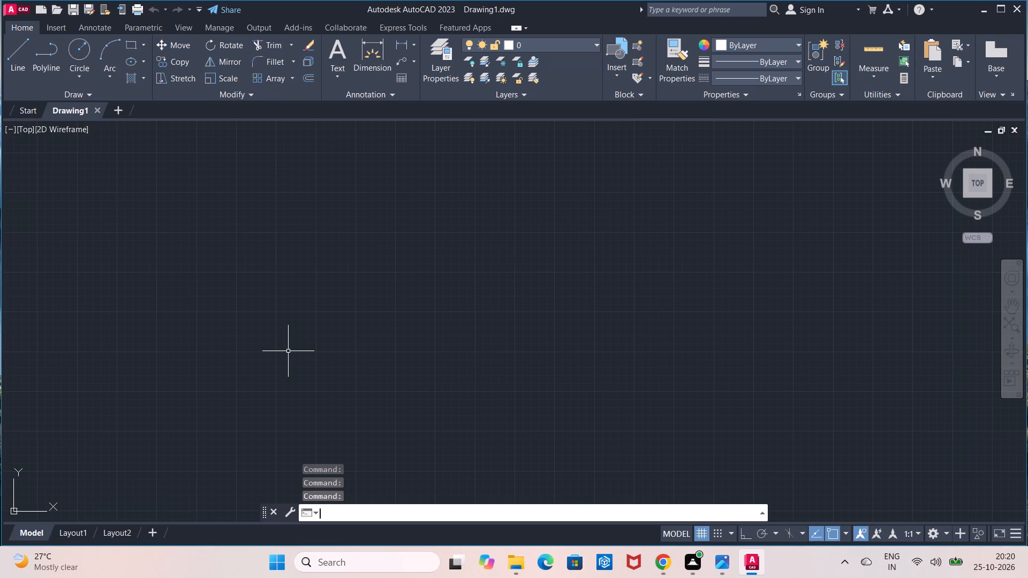
pyautogui.write('logfilk')
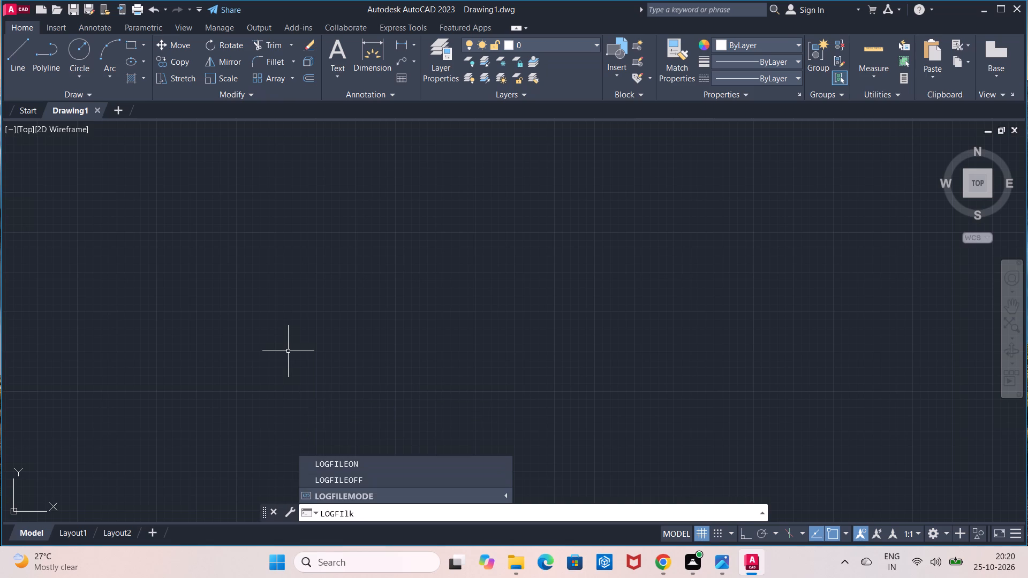
pyautogui.click(401, 466)
# Set the model space limits from 0,0 to 100,100 and fit the view to them with Zoom All.
pyautogui.click(356, 513)
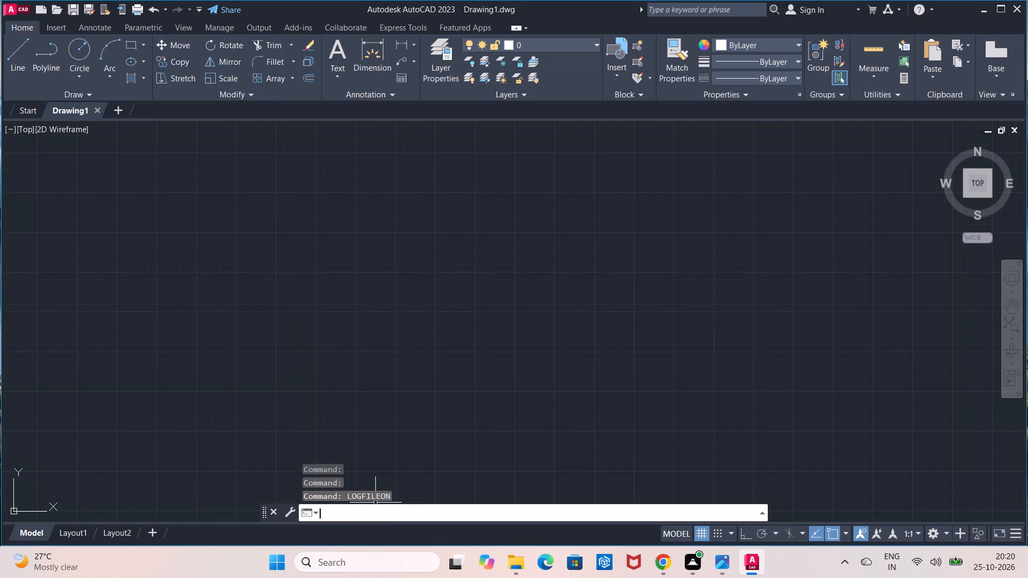
pyautogui.write('li')
pyautogui.write('mi')
pyautogui.click(349, 481)
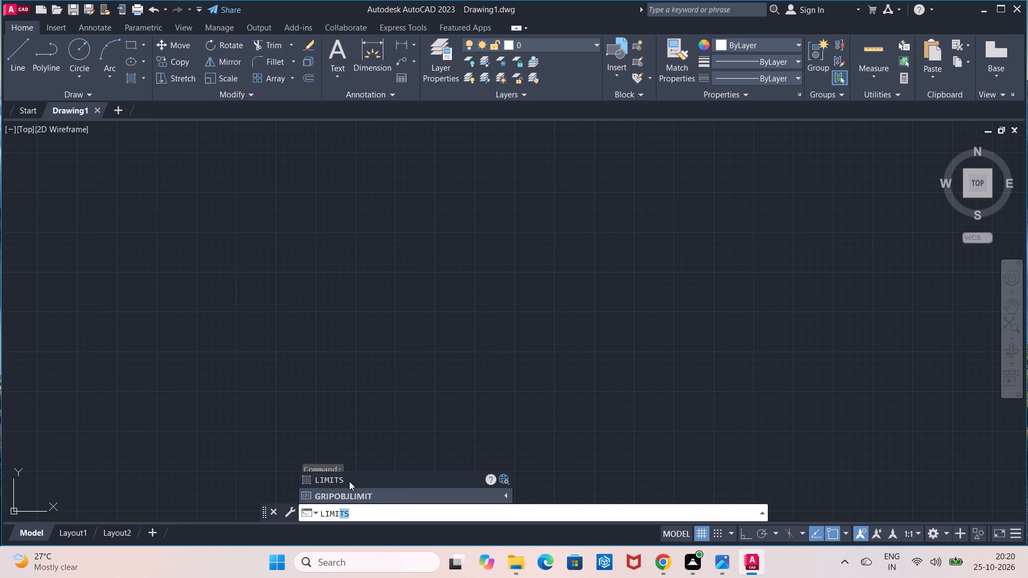
pyautogui.click(625, 519)
pyautogui.write('0,0')
pyautogui.press('Return')
pyautogui.press('1')
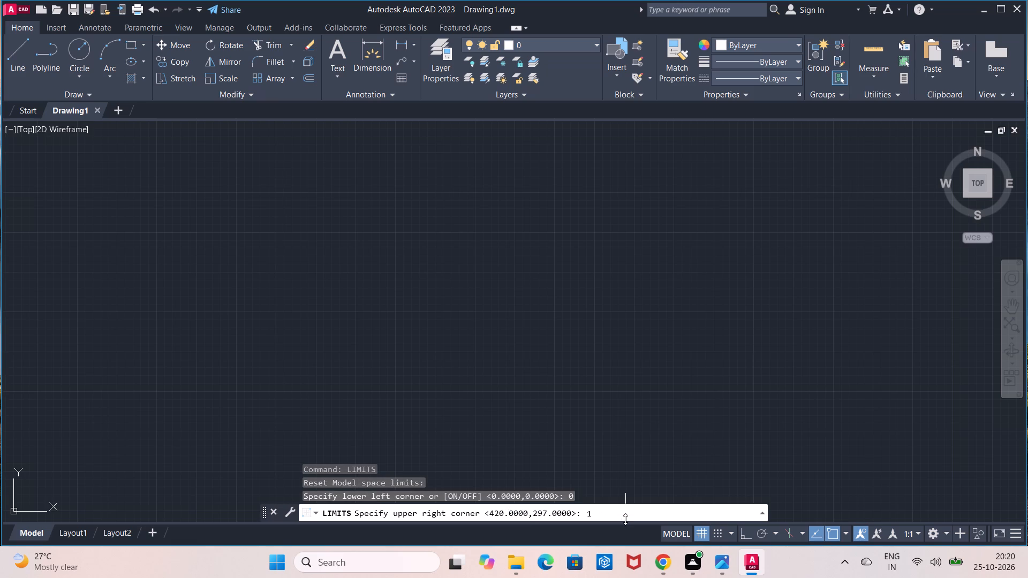
pyautogui.write('00,100')
pyautogui.press('Return')
pyautogui.press('z')
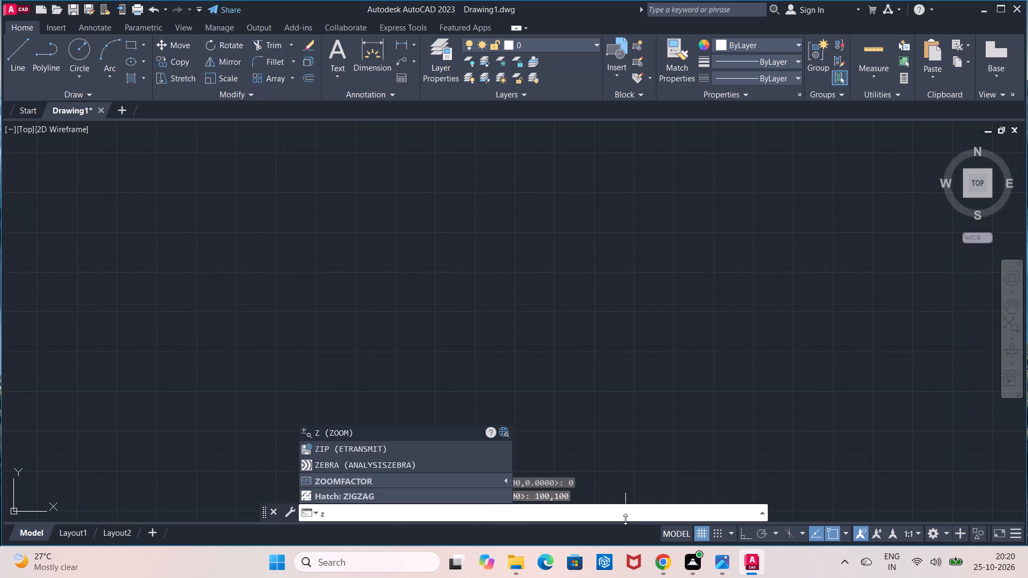
pyautogui.press('Return')
pyautogui.press('a')
pyautogui.press('Return')
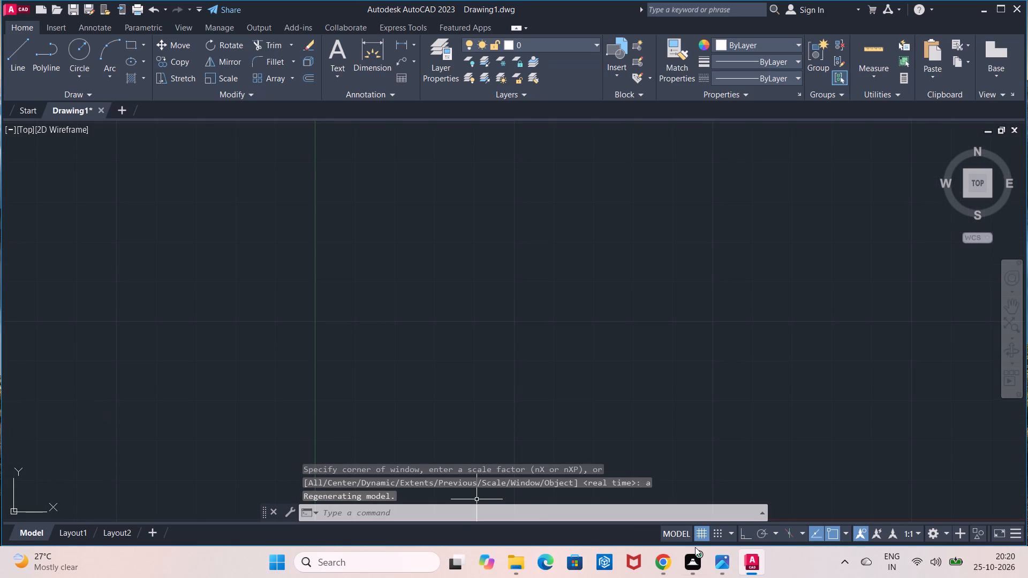
# Turn on Ortho mode.
pyautogui.click(744, 536)
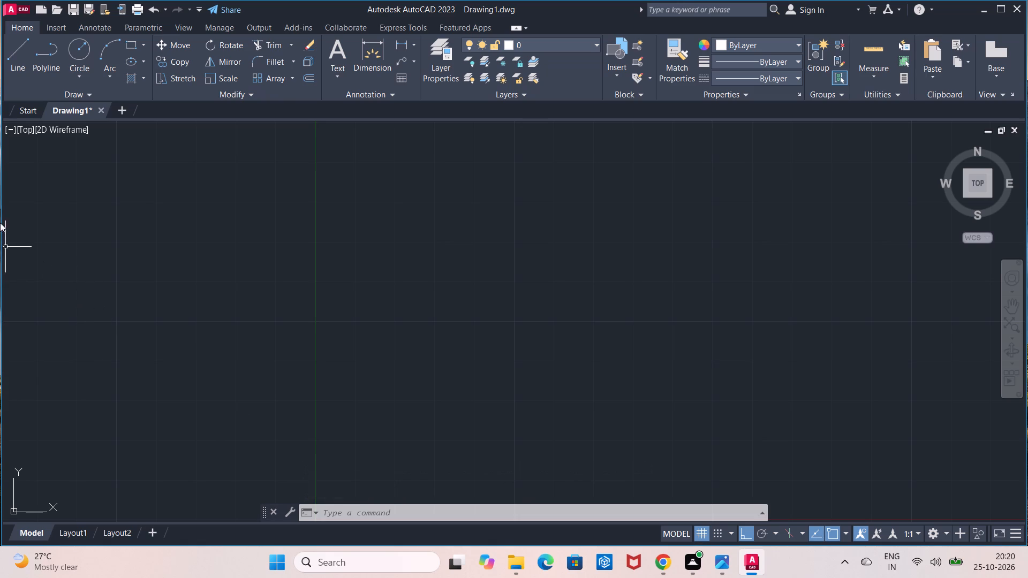
# Draw a circle of radius 32 to the upper right of the origin.
pyautogui.click(80, 49)
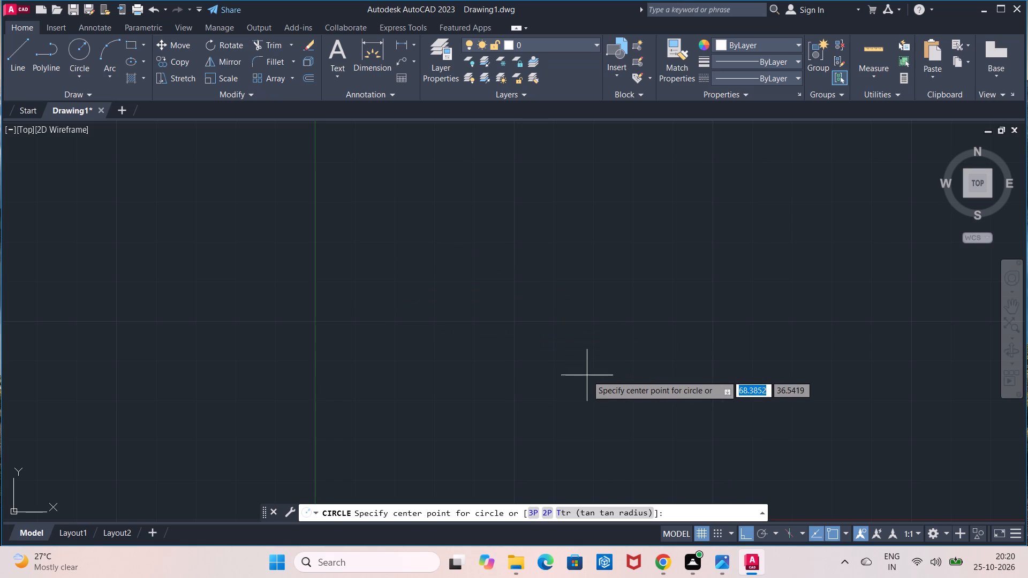
pyautogui.click(632, 373)
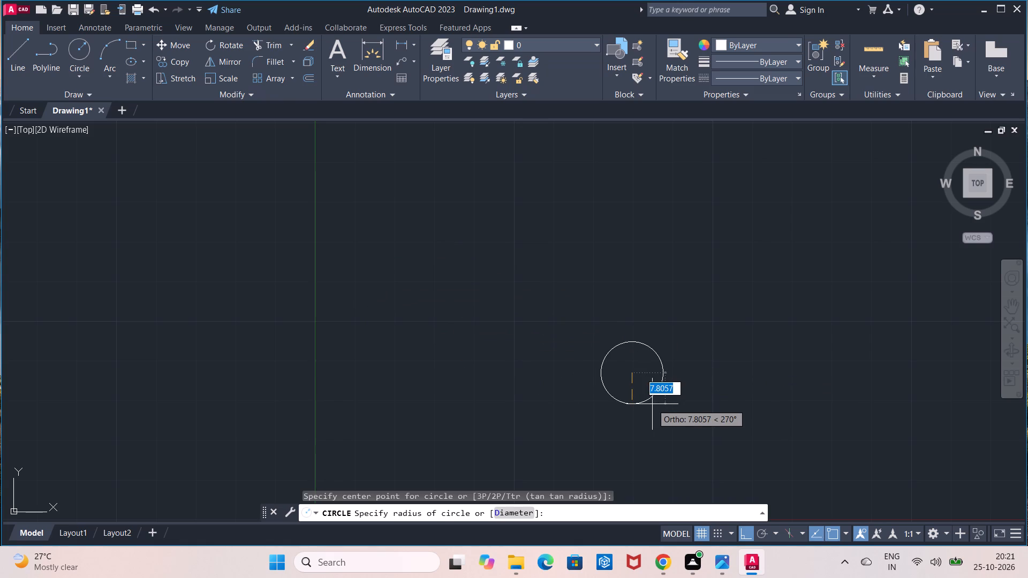
pyautogui.write('32')
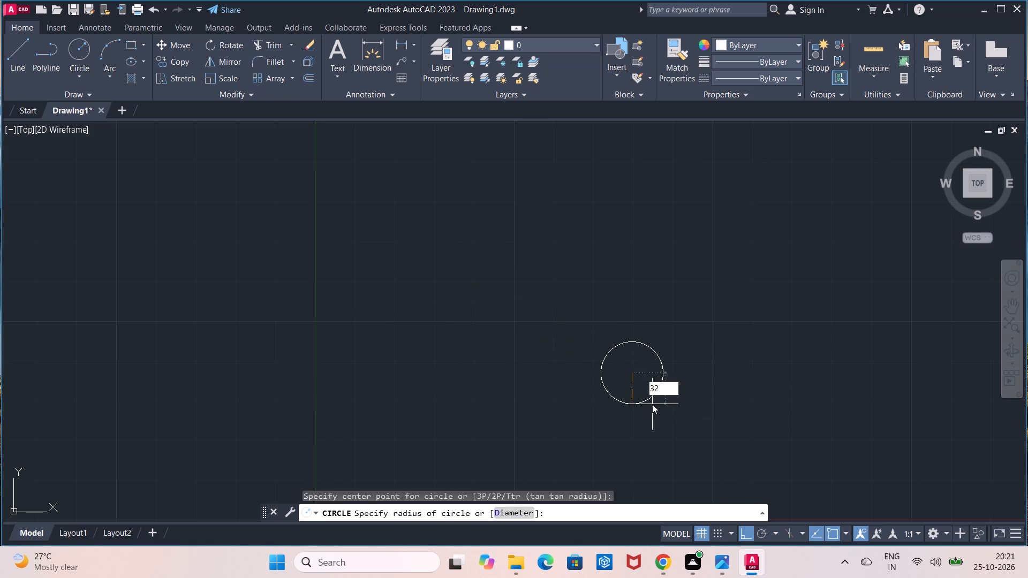
pyautogui.press('Return')
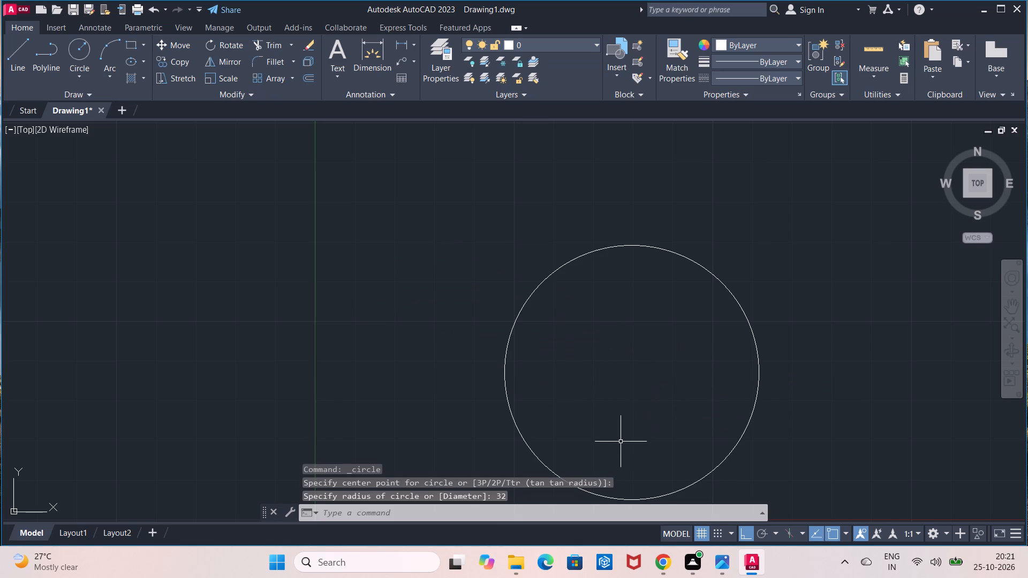
# Move the radius 32 circle by its centre farther right and slightly upward from the origin.
pyautogui.scroll(-1, 621, 442)
pyautogui.moveTo(621, 442); pyautogui.dragTo(578, 399, button='middle')
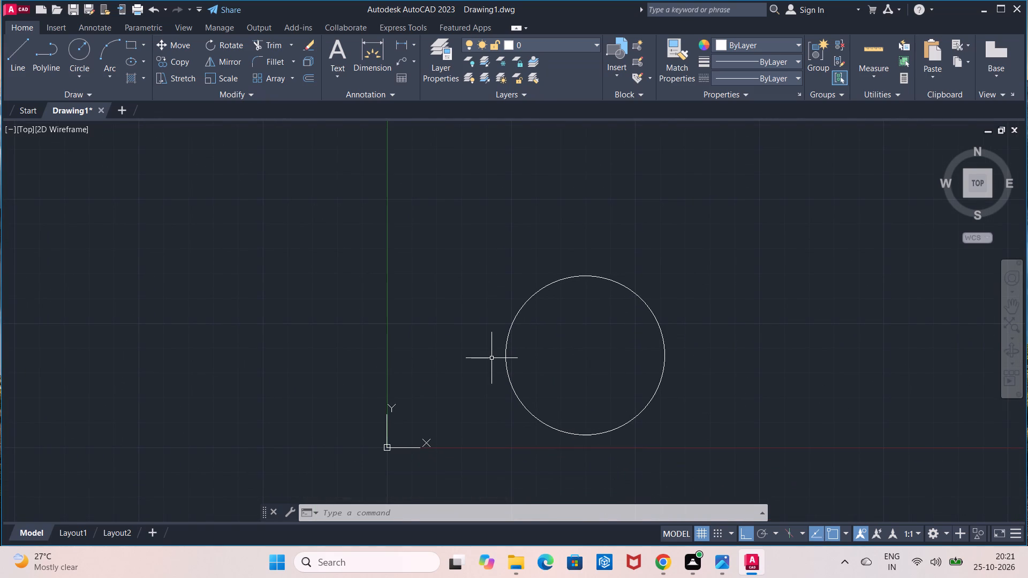
pyautogui.click(491, 255)
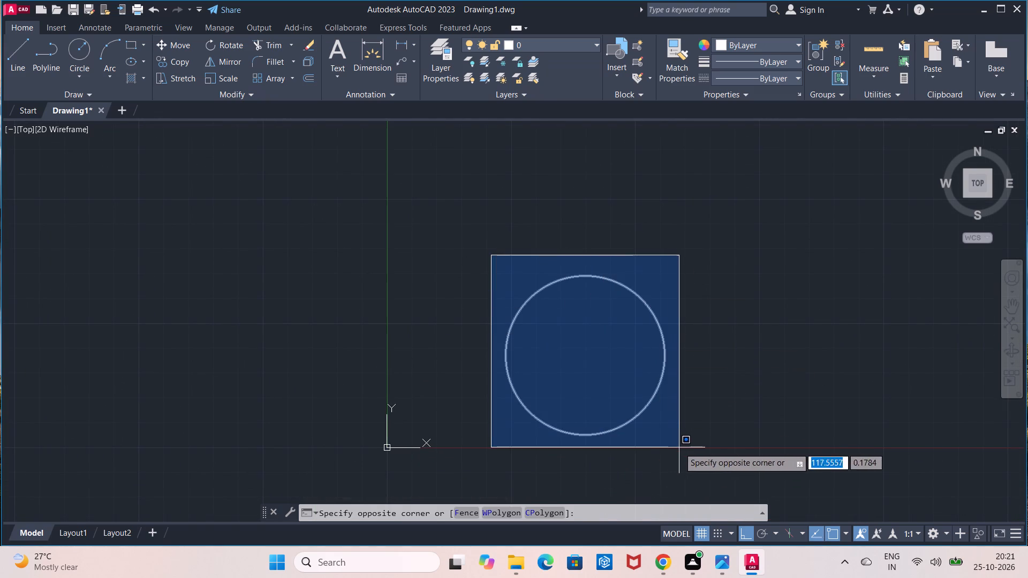
pyautogui.click(679, 447)
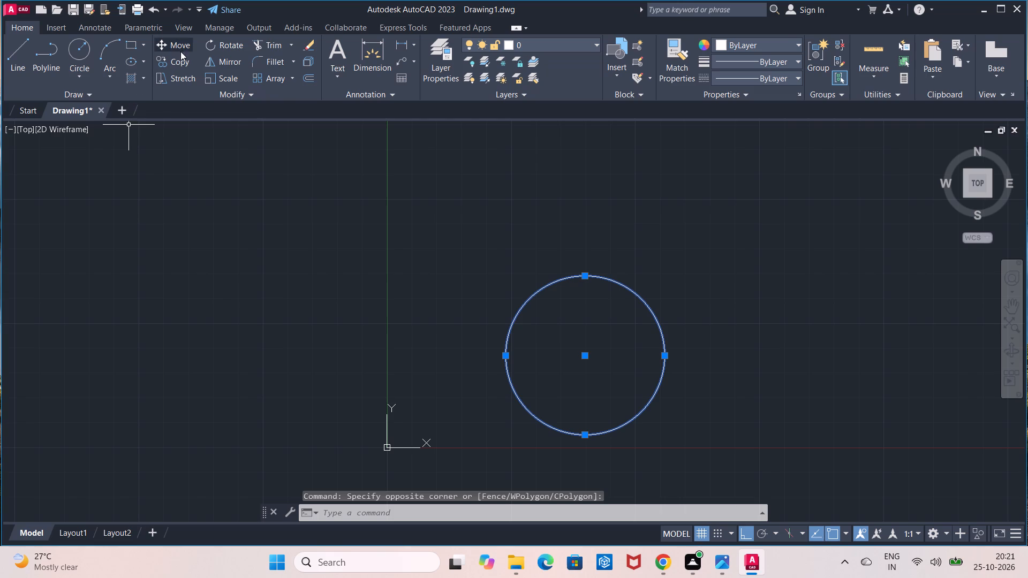
pyautogui.click(184, 49)
pyautogui.click(588, 358)
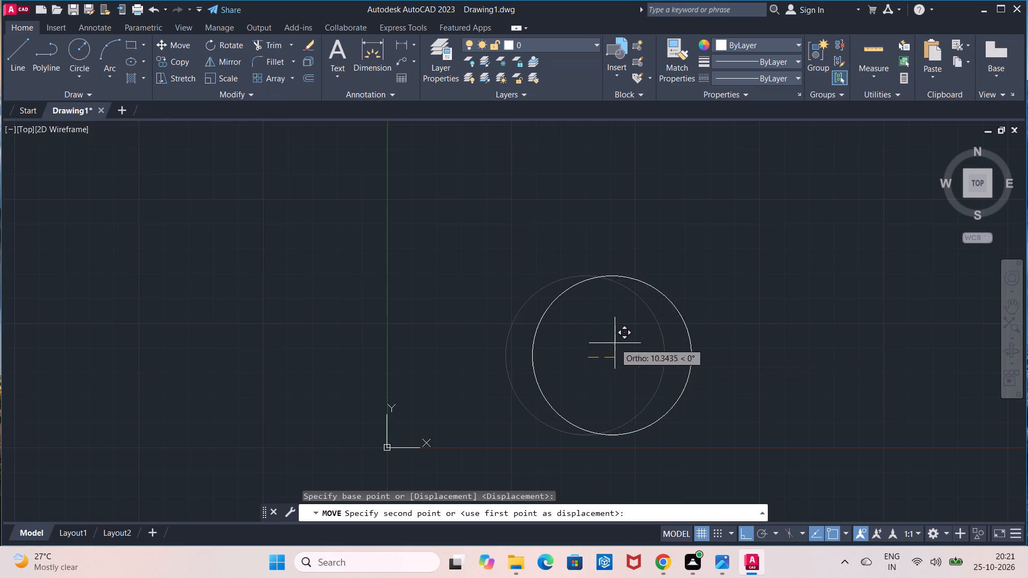
pyautogui.click(660, 334)
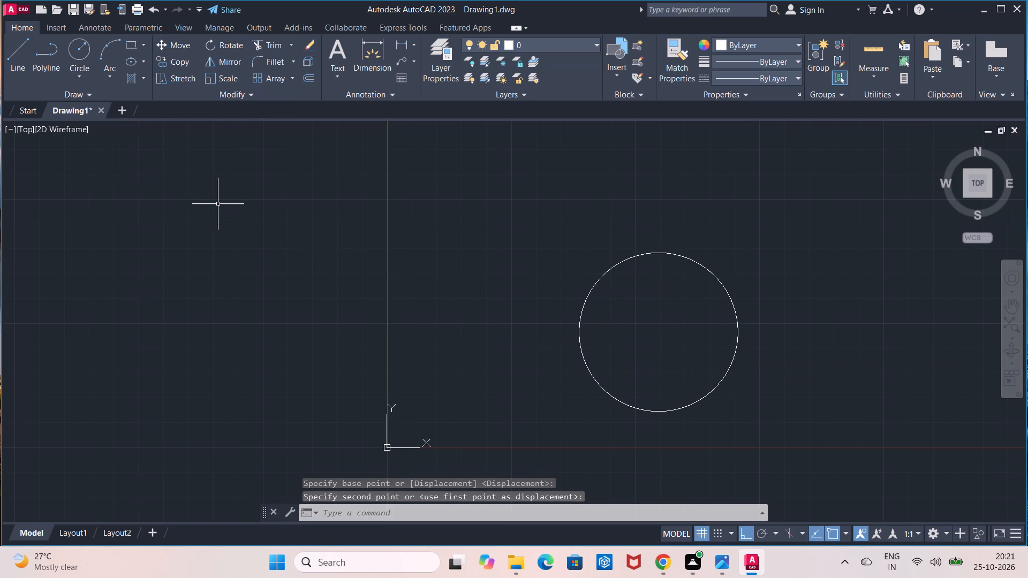
# Draw a concentric circle of radius 20 inside the radius 32 circle.
pyautogui.click(78, 48)
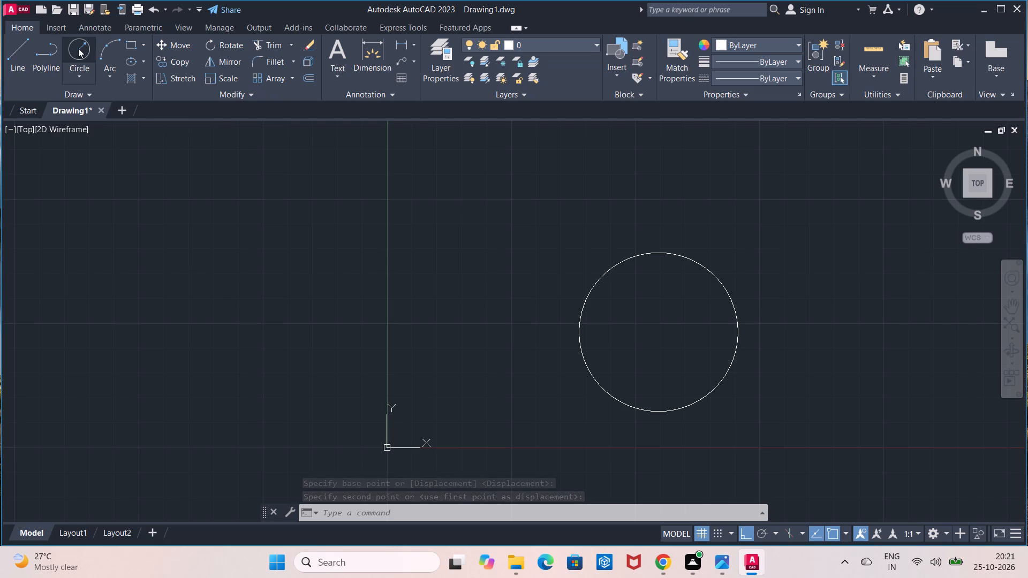
pyautogui.click(655, 330)
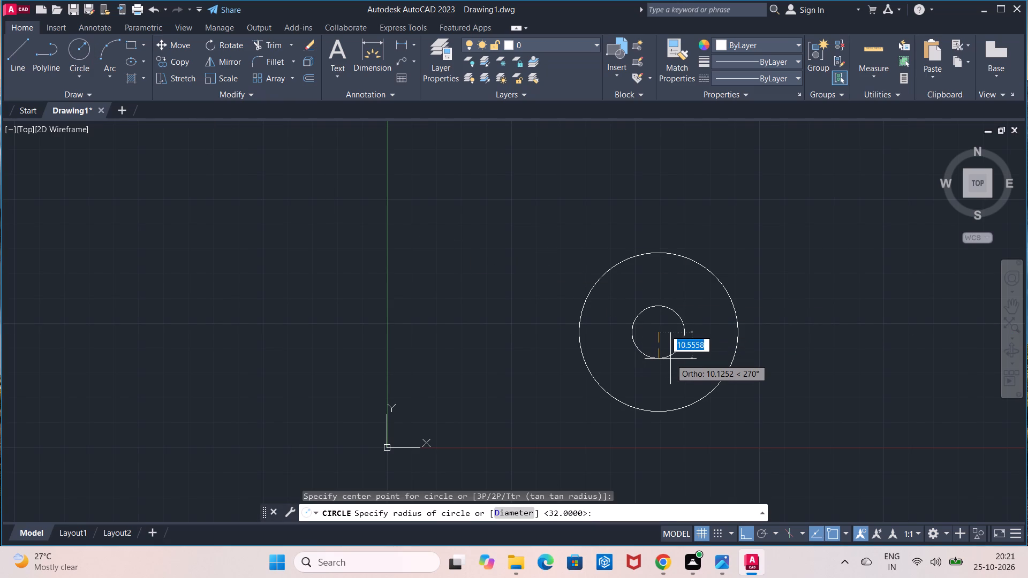
pyautogui.write('20')
pyautogui.press('Return')
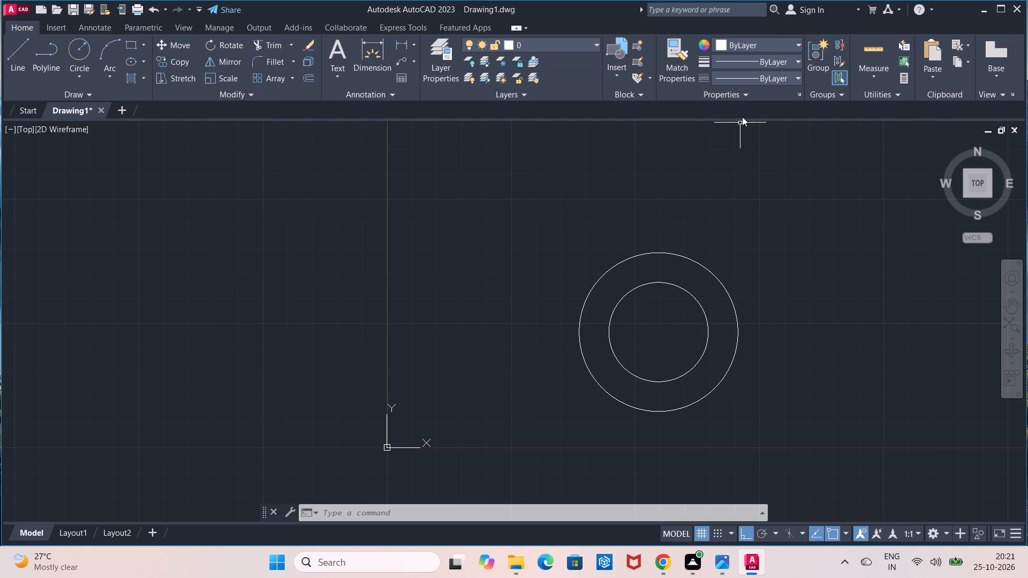
# Load the CENTER2 linetype and make it the current linetype for new objects.
pyautogui.click(761, 80)
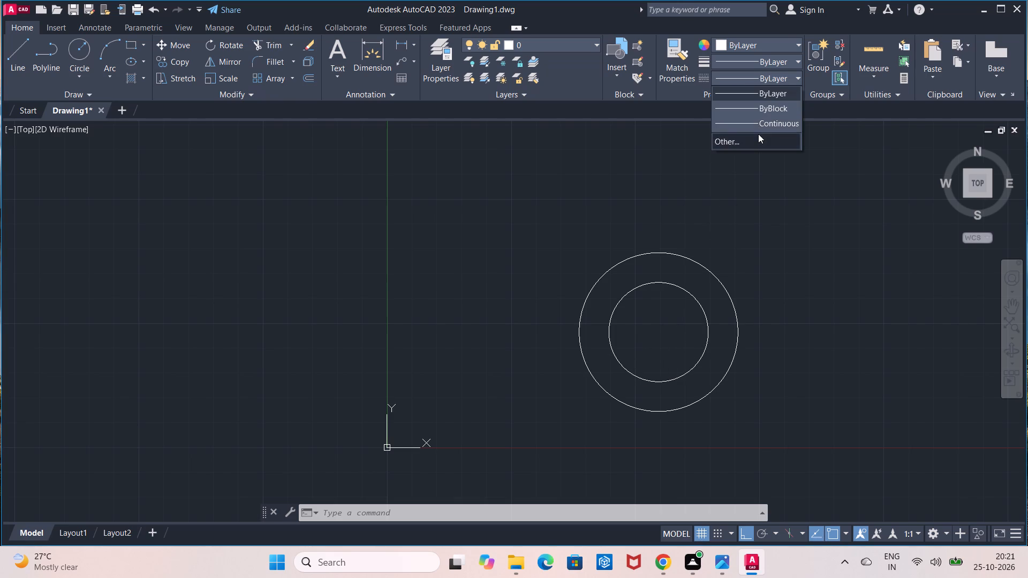
pyautogui.click(758, 134)
pyautogui.click(633, 169)
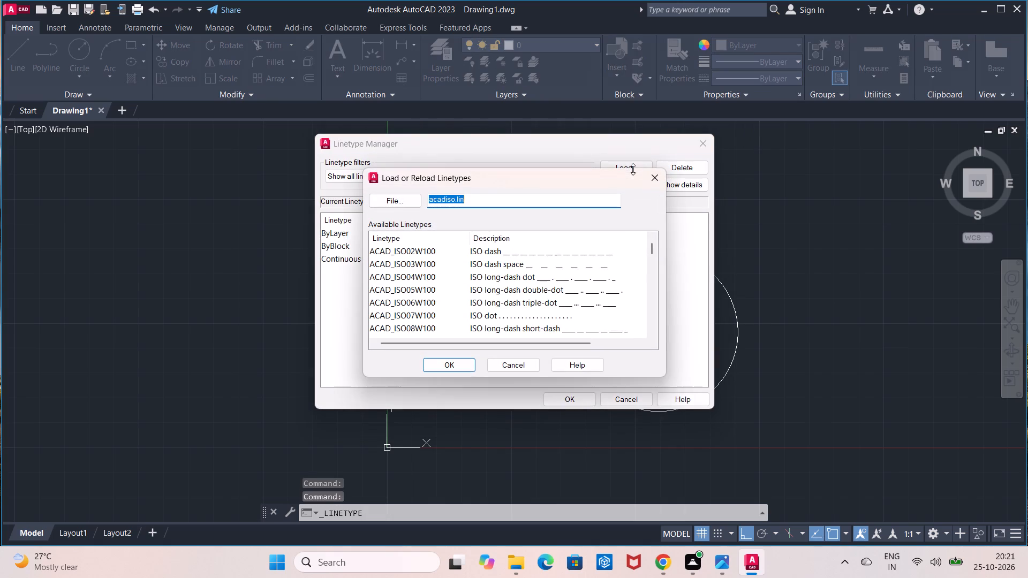
pyautogui.scroll(-4, 547, 260)
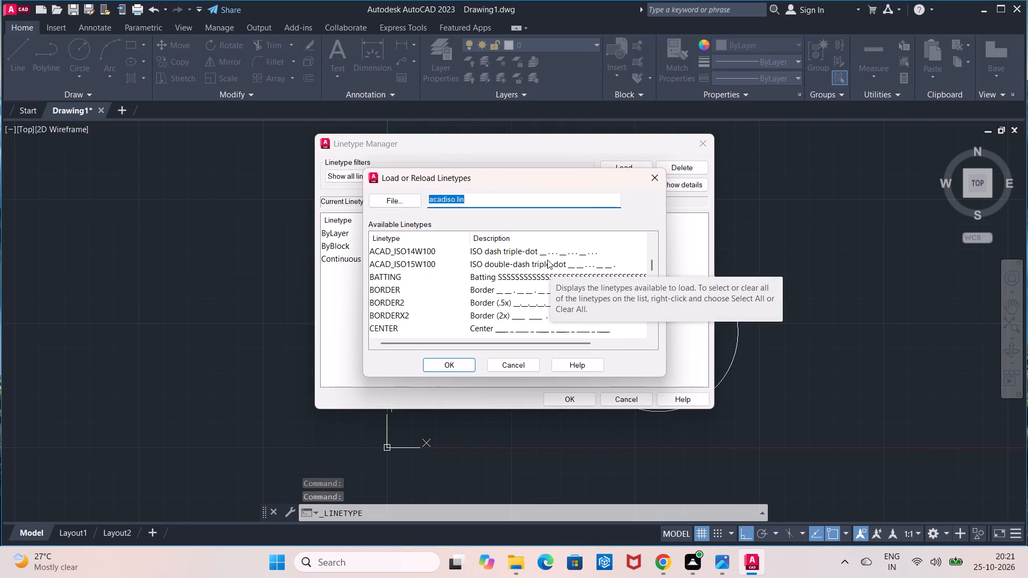
pyautogui.scroll(-1, 492, 287)
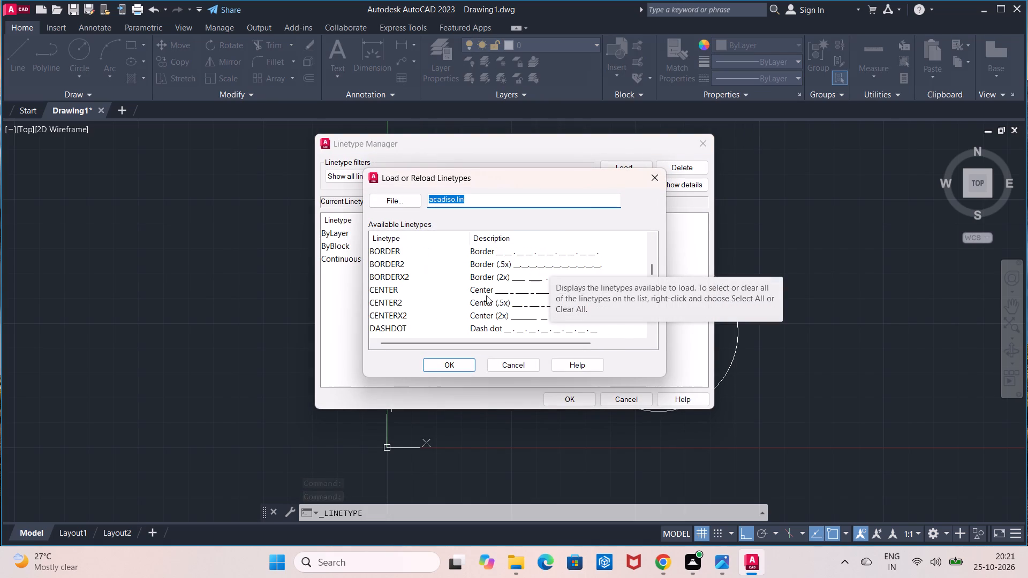
pyautogui.click(483, 301)
pyautogui.click(452, 360)
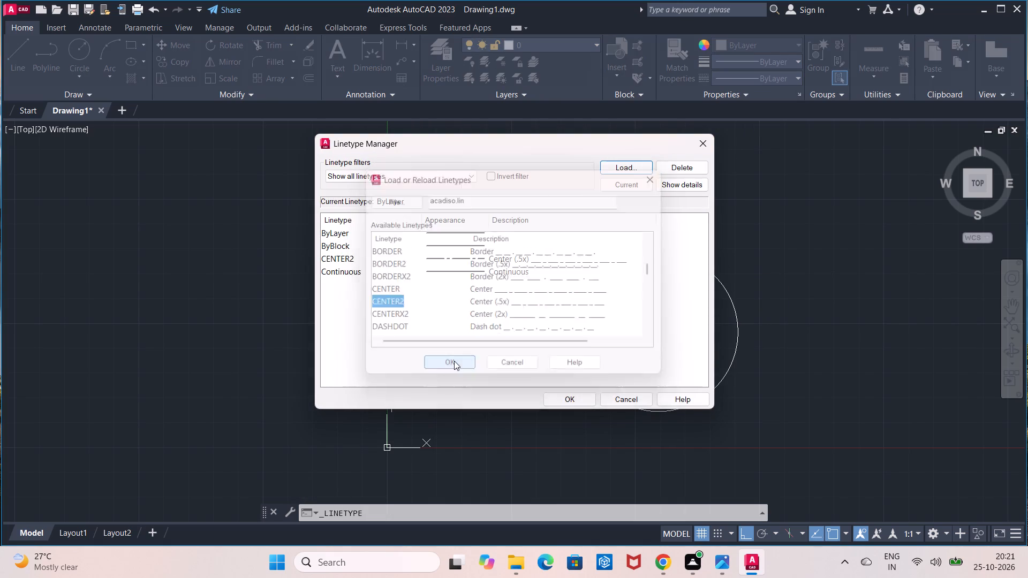
pyautogui.click(549, 396)
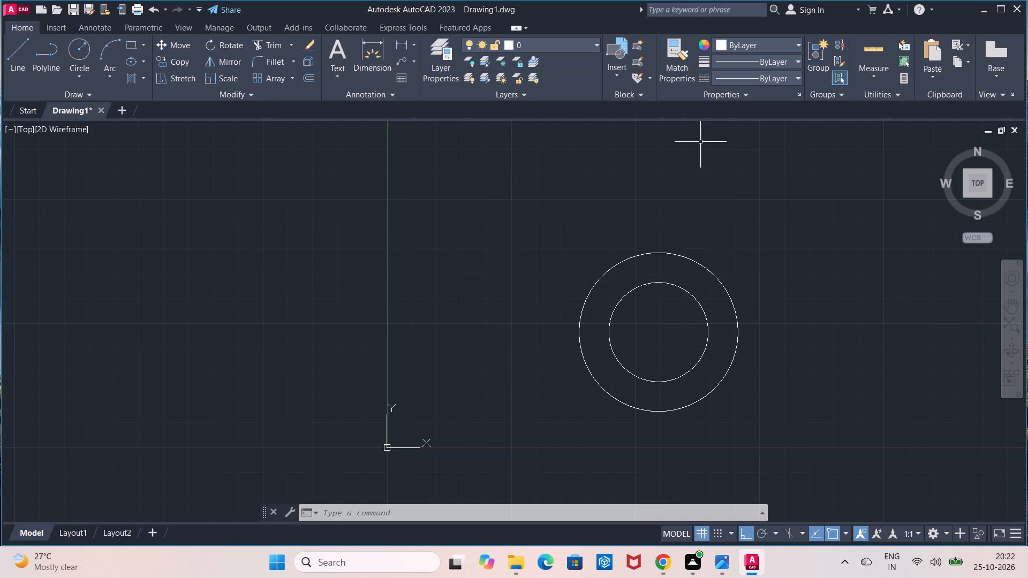
pyautogui.click(753, 74)
pyautogui.click(759, 121)
# Draw a horizontal centerline 70 units long from the circles' common centre toward the left.
pyautogui.click(11, 57)
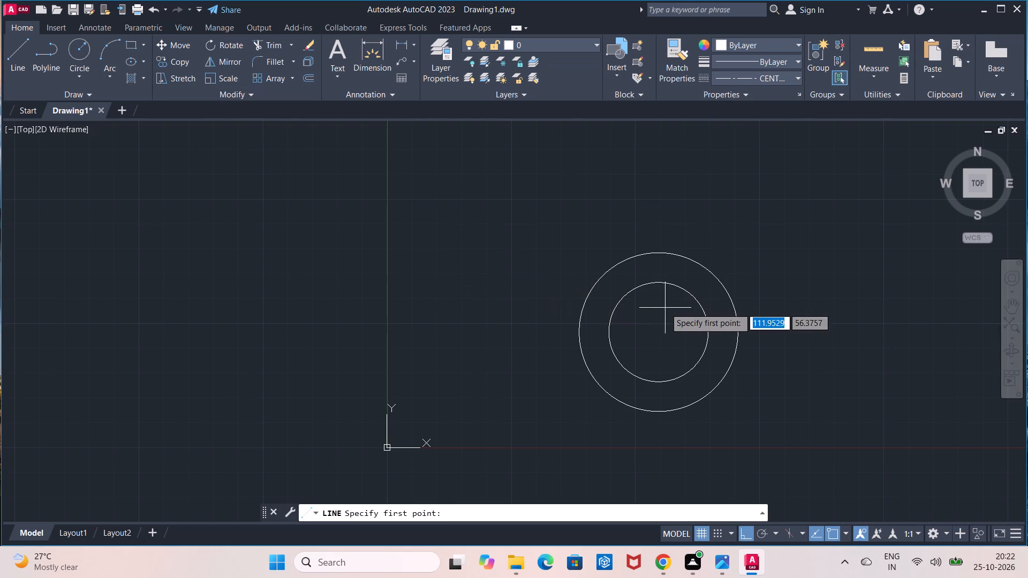
pyautogui.click(660, 330)
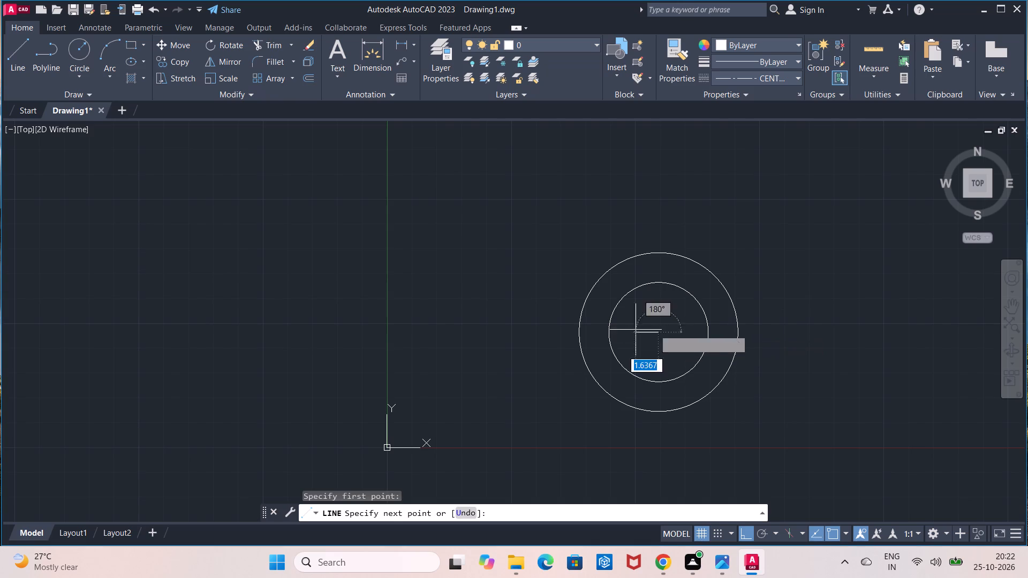
pyautogui.press('7')
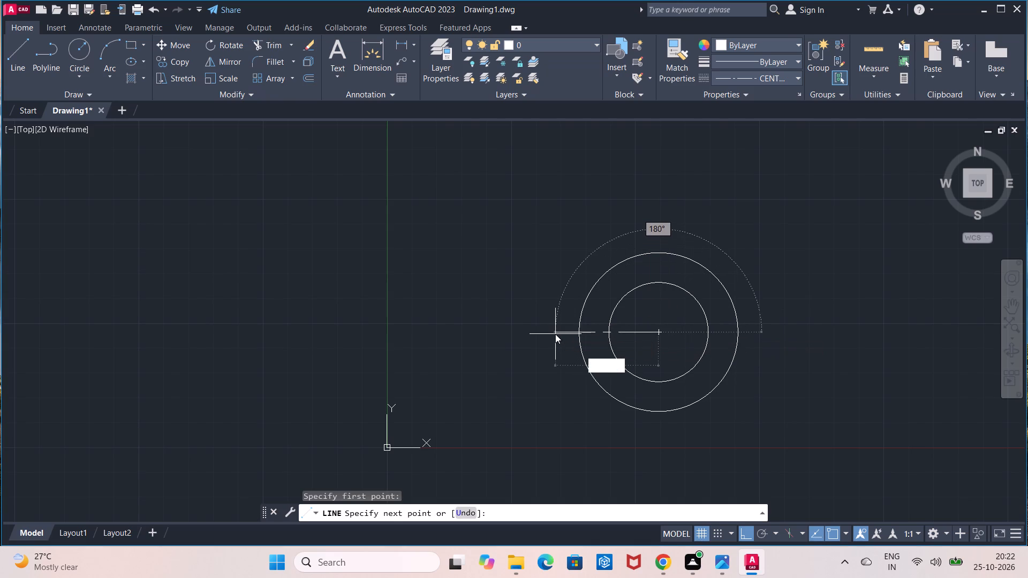
pyautogui.press('0')
pyautogui.press('Return')
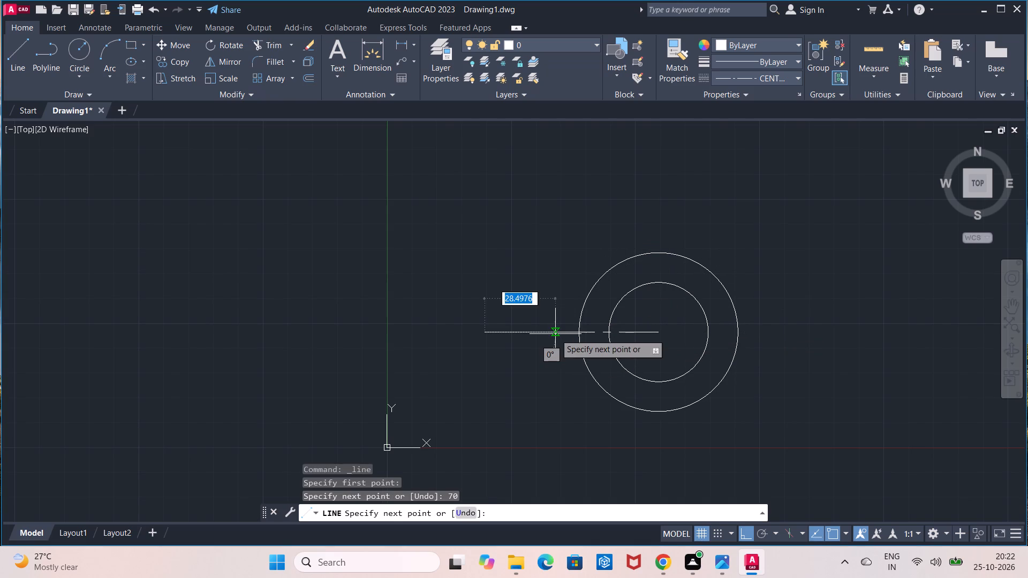
pyautogui.press('Escape')
# Draw a horizontal centerline 70 units long from the circles' common centre toward the right.
pyautogui.click(15, 70)
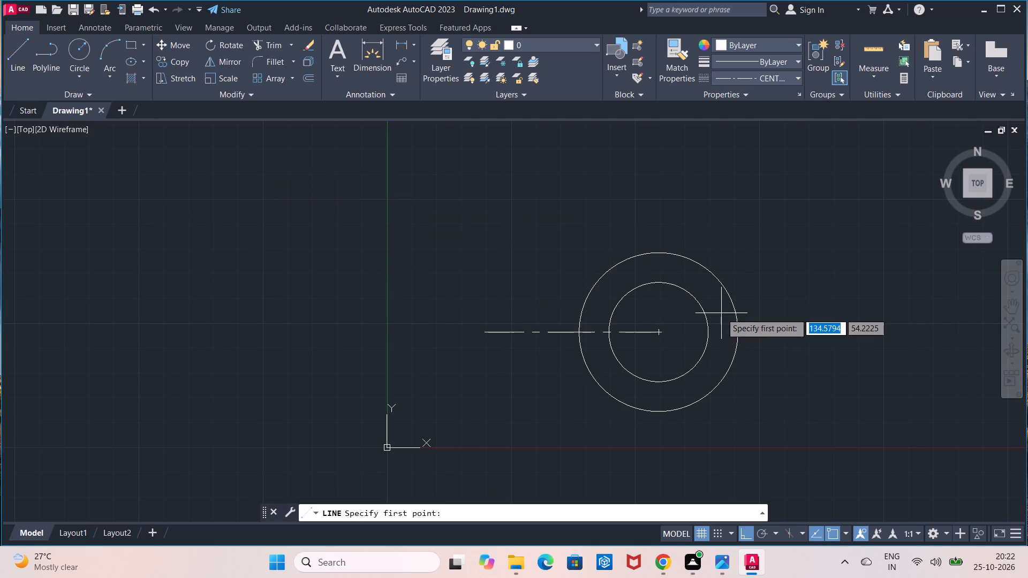
pyautogui.click(660, 331)
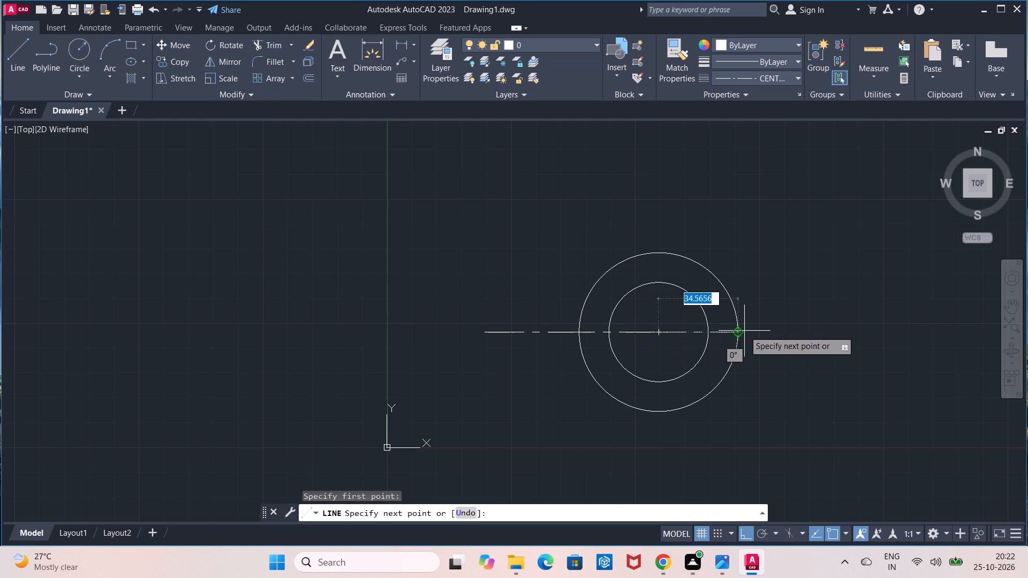
pyautogui.write('70')
pyautogui.press('Return')
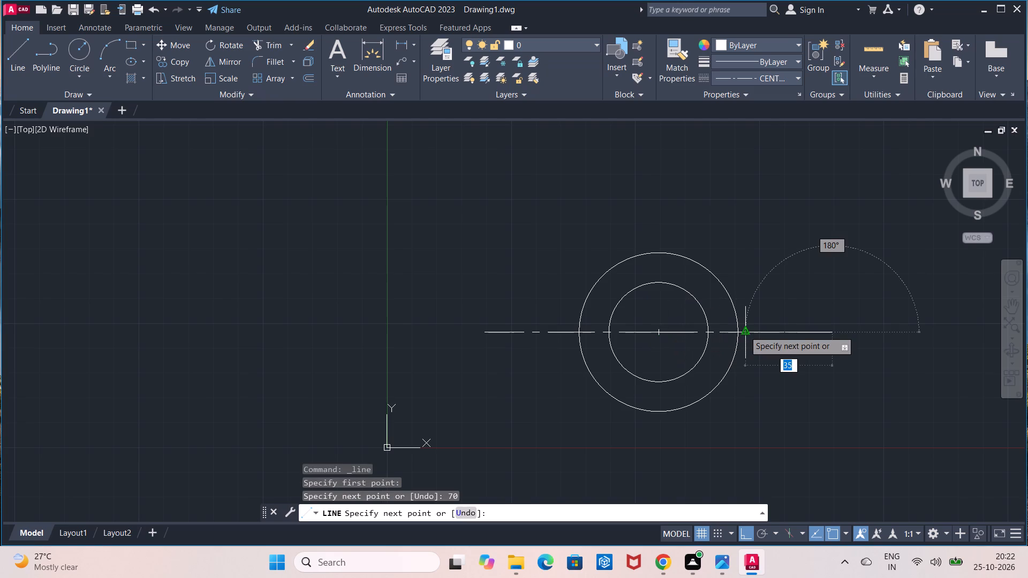
pyautogui.press('Escape')
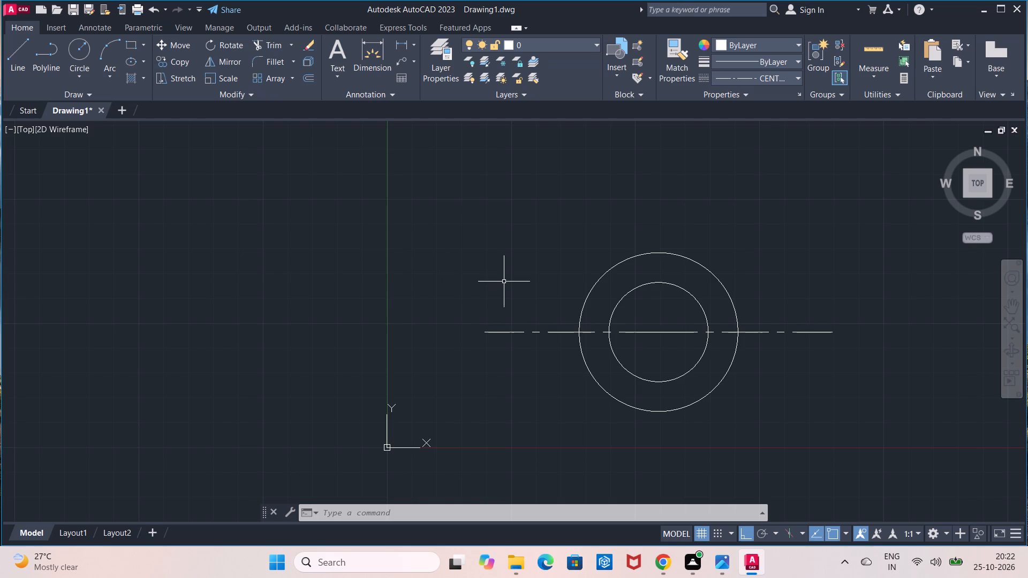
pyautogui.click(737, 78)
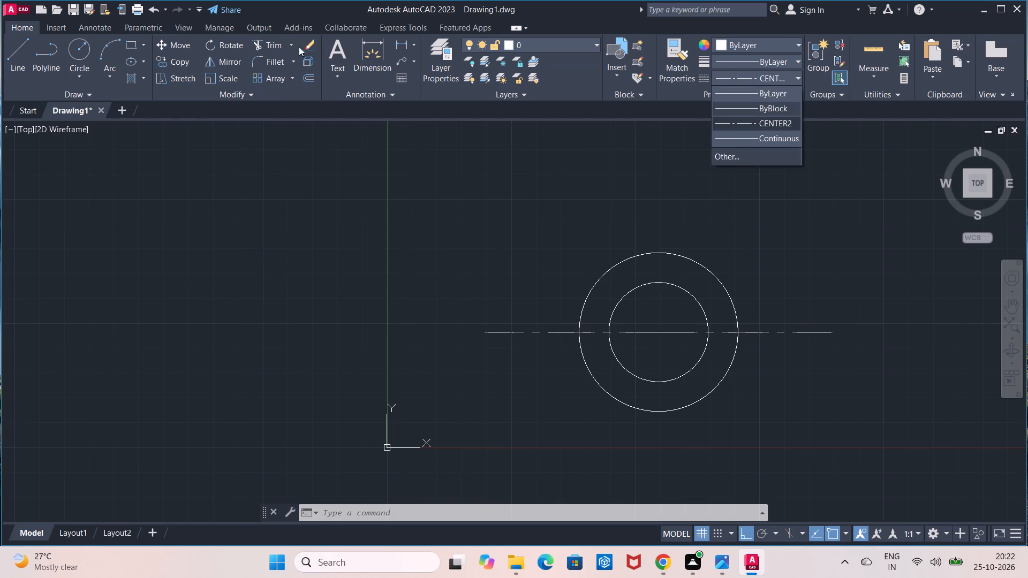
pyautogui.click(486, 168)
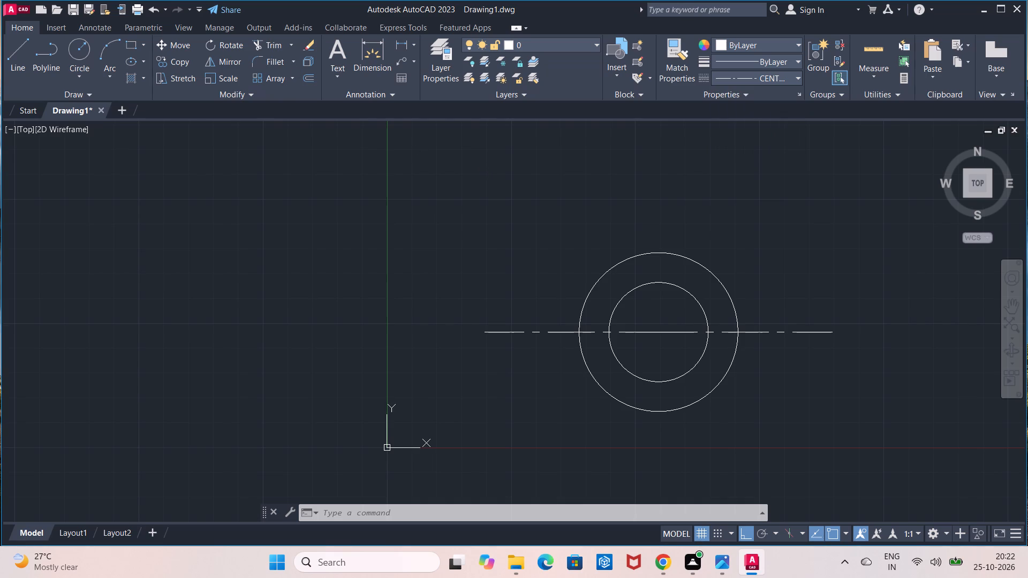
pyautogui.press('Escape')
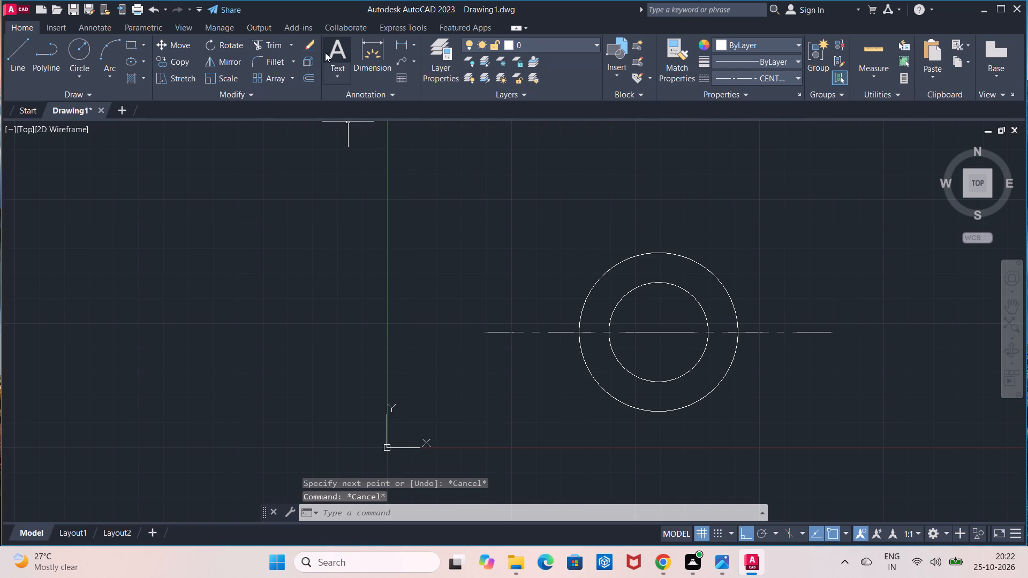
# Offset both halves of the horizontal centerline by 25 units, once above and once below.
pyautogui.click(305, 72)
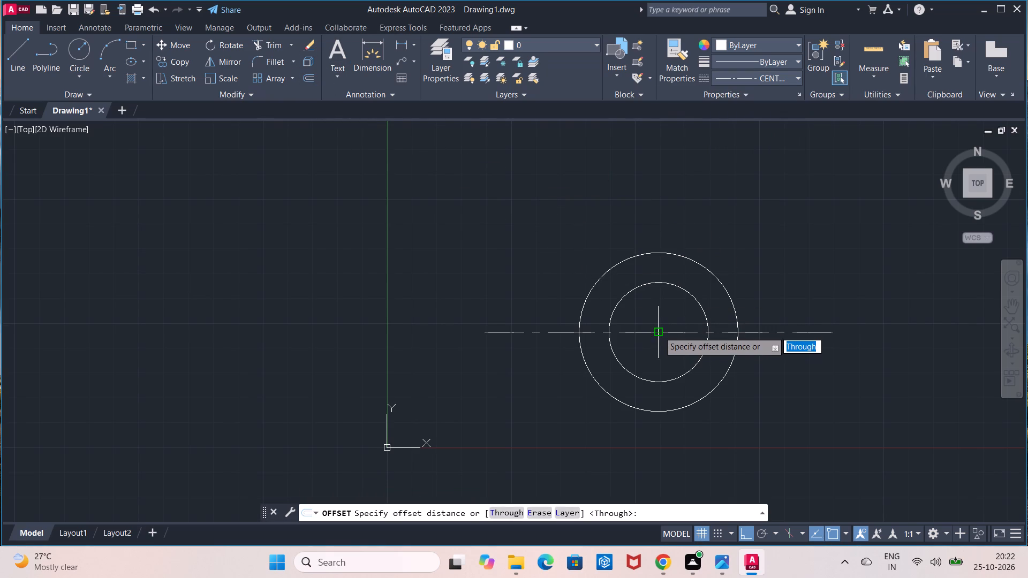
pyautogui.click(659, 331)
pyautogui.write('25')
pyautogui.press('Return')
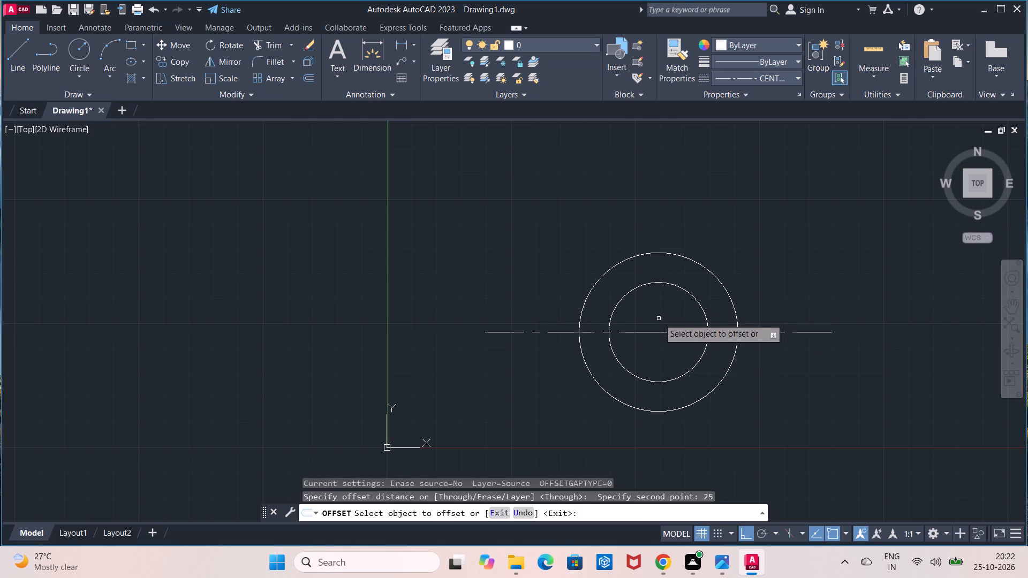
pyautogui.click(654, 332)
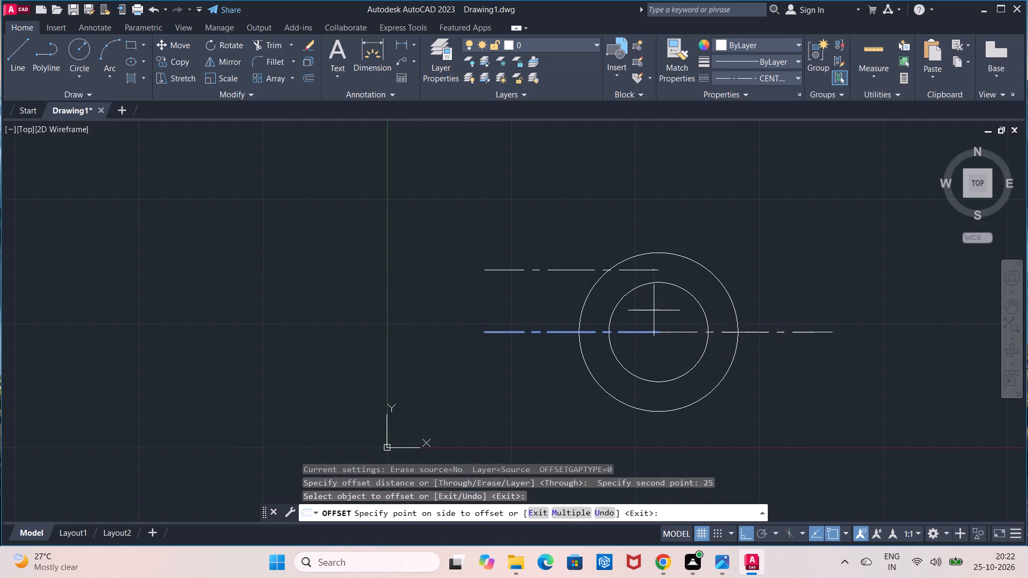
pyautogui.click(654, 310)
pyautogui.click(681, 331)
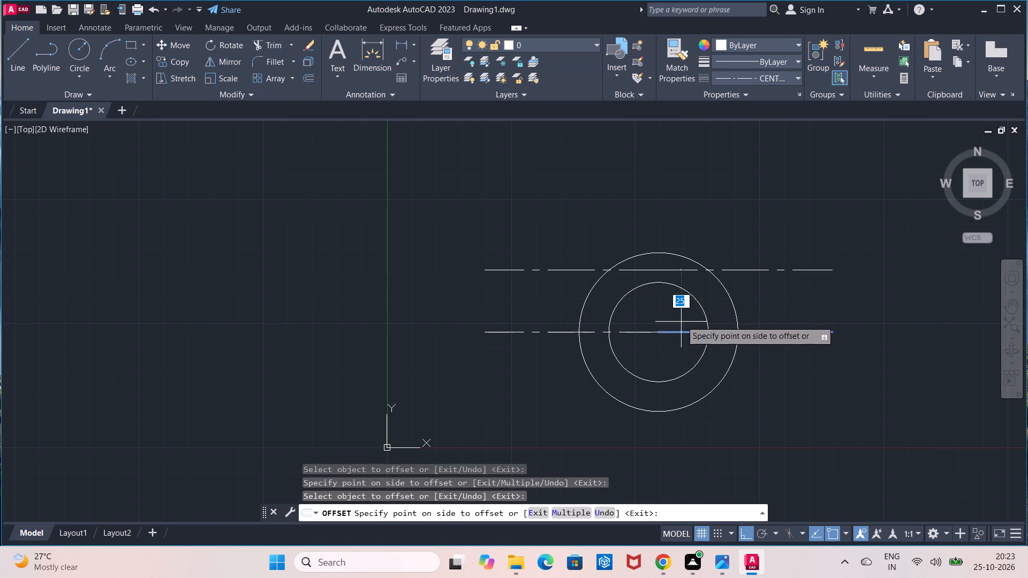
pyautogui.click(682, 319)
pyautogui.click(630, 331)
pyautogui.click(630, 371)
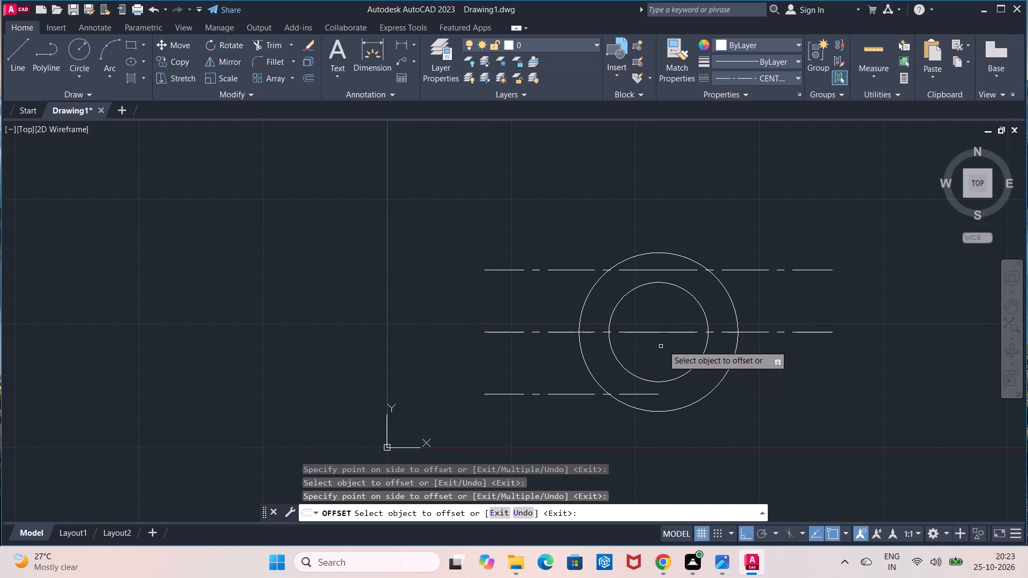
pyautogui.click(689, 333)
pyautogui.click(679, 375)
pyautogui.press('Escape')
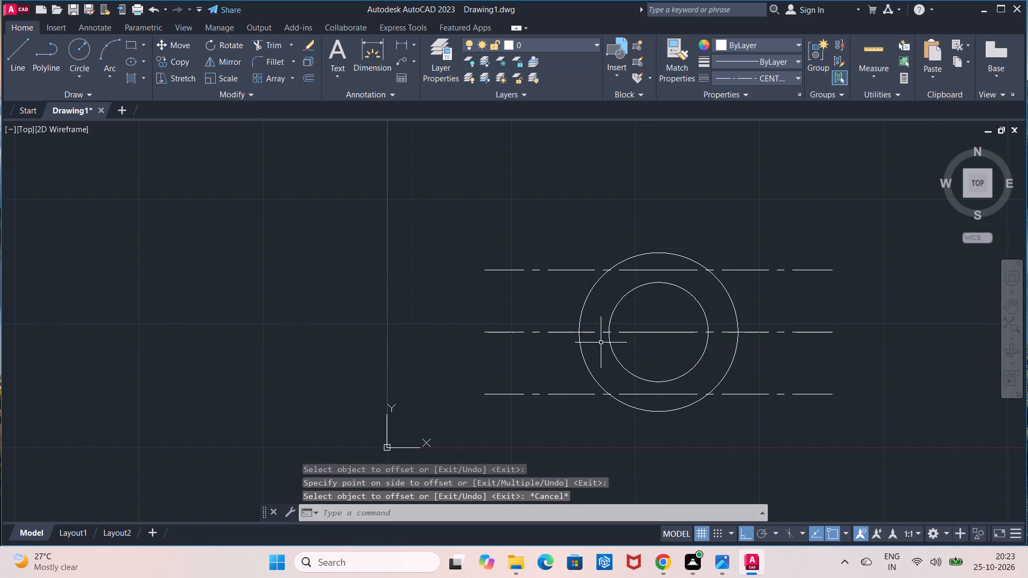
# Trim away the portions of the upper and lower offset lines that lie inside the outer circle.
pyautogui.click(276, 45)
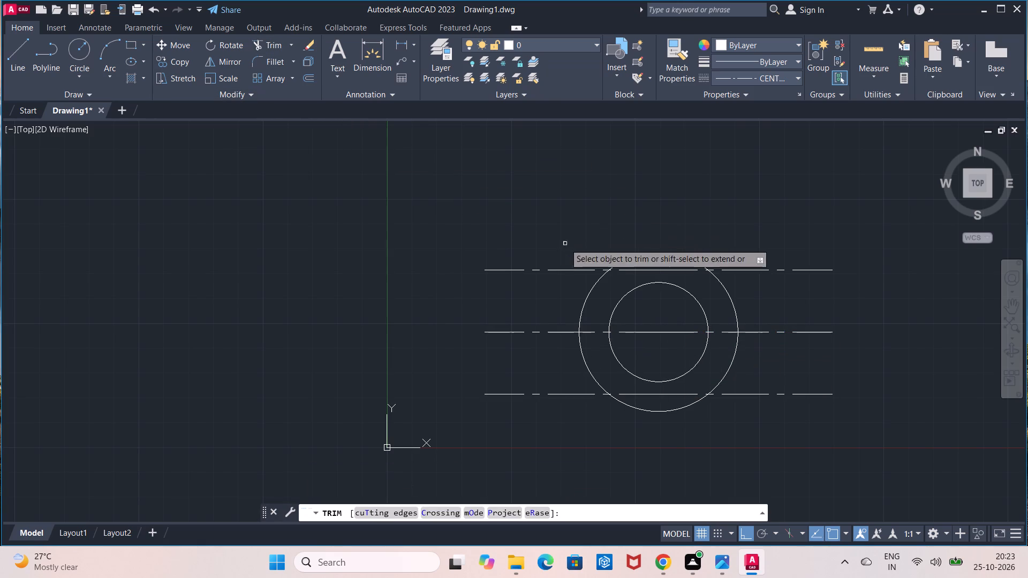
pyautogui.click(638, 270)
pyautogui.click(661, 270)
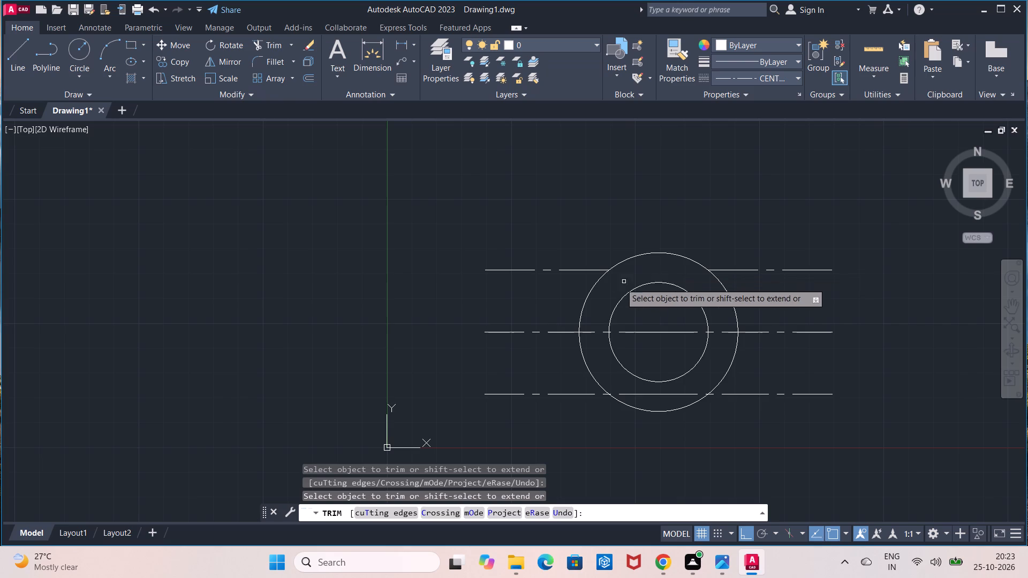
pyautogui.click(622, 393)
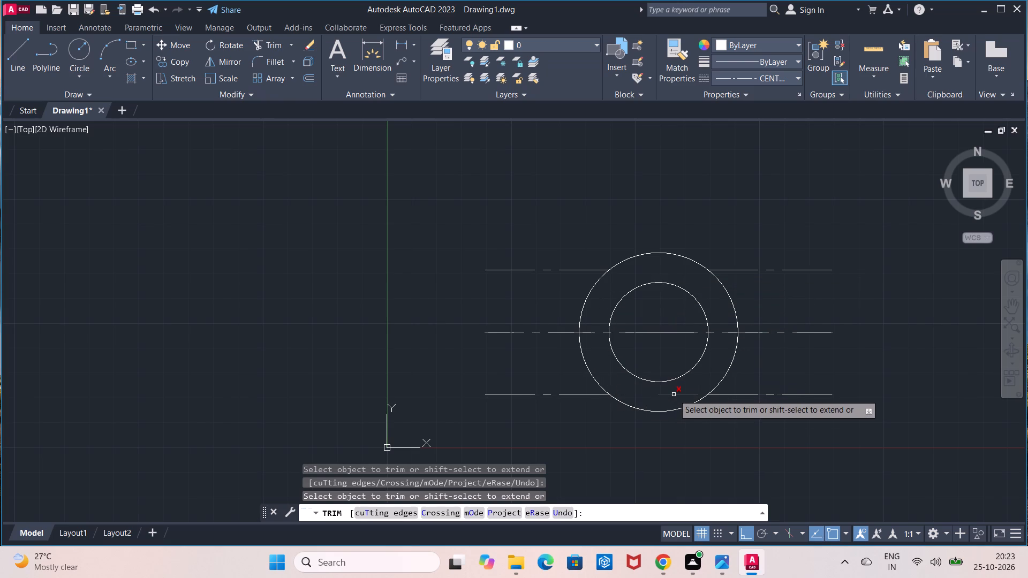
pyautogui.click(674, 394)
pyautogui.press('Escape')
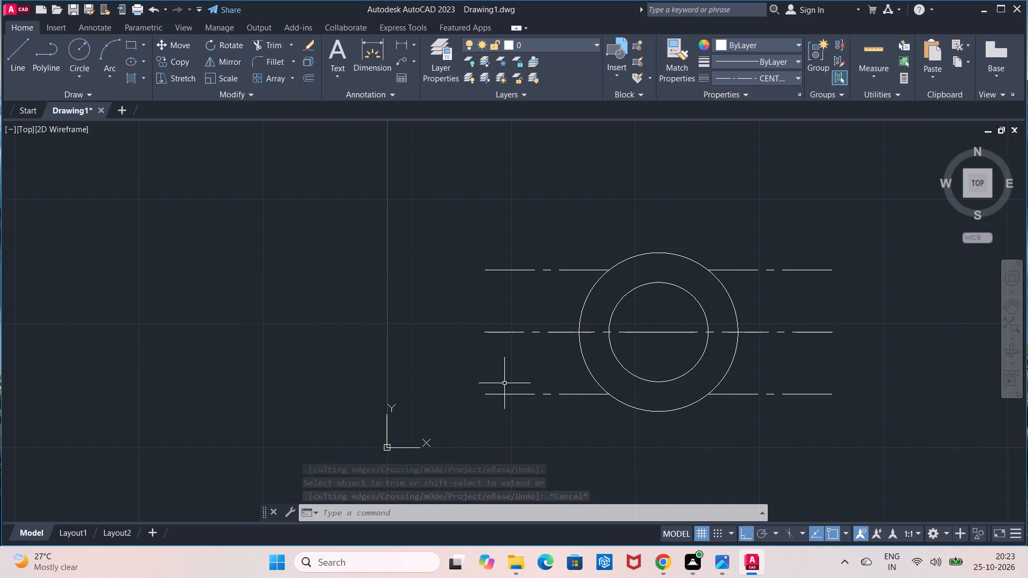
# Change the linetype of the four trimmed offset lines above and below the centerline to ByLayer.
pyautogui.click(525, 396)
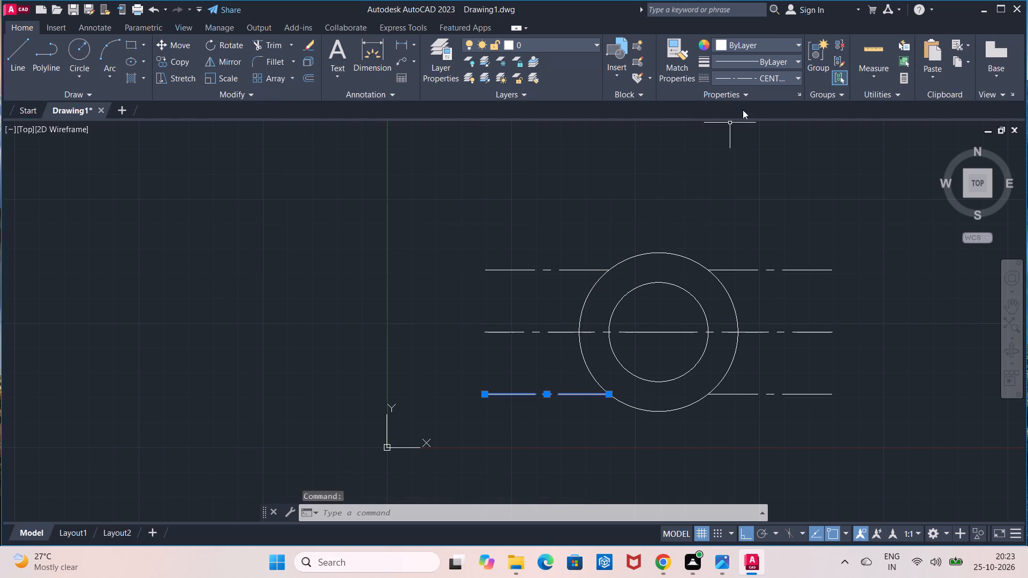
pyautogui.click(756, 78)
pyautogui.click(757, 90)
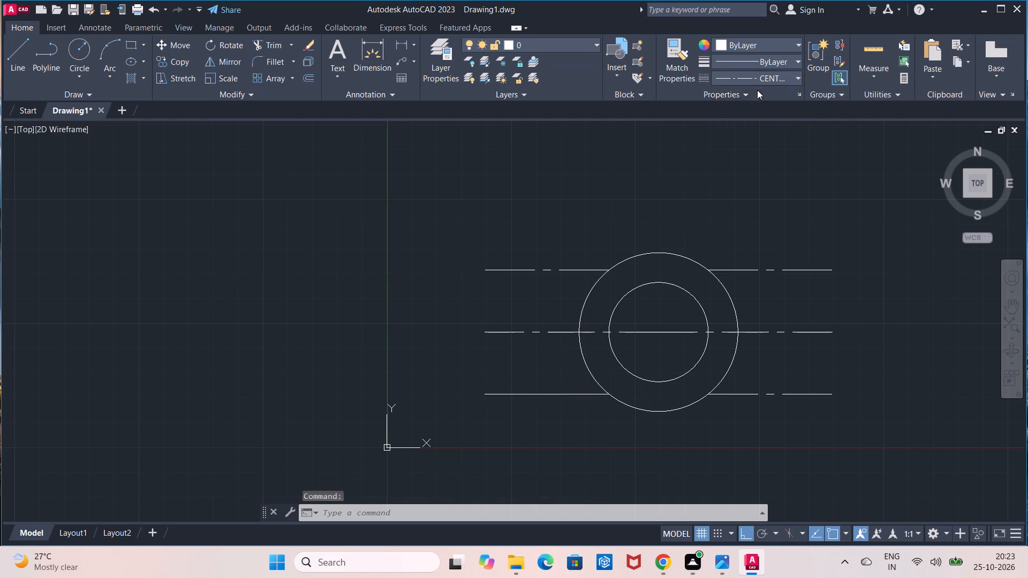
pyautogui.click(764, 393)
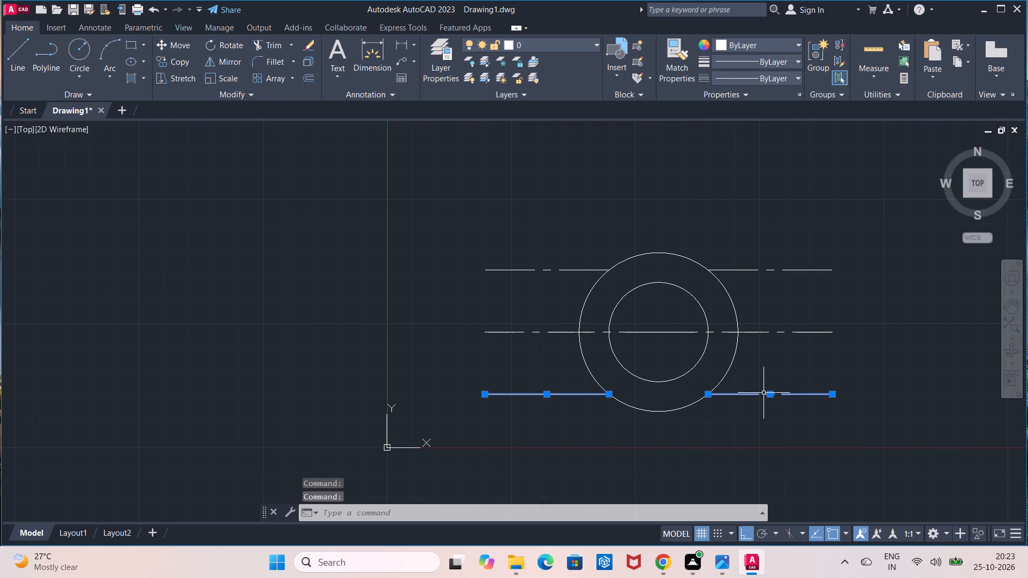
pyautogui.click(749, 79)
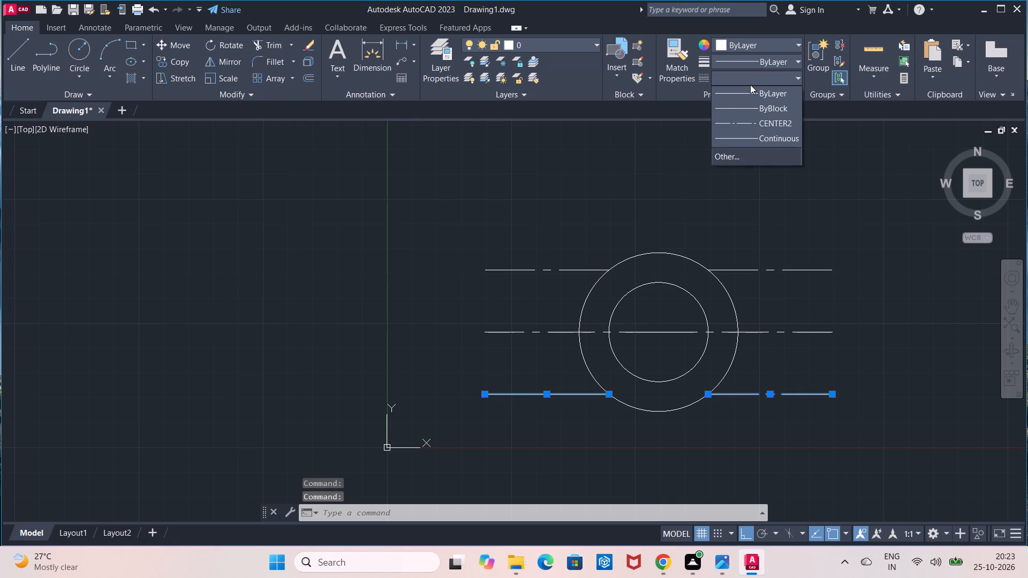
pyautogui.click(750, 88)
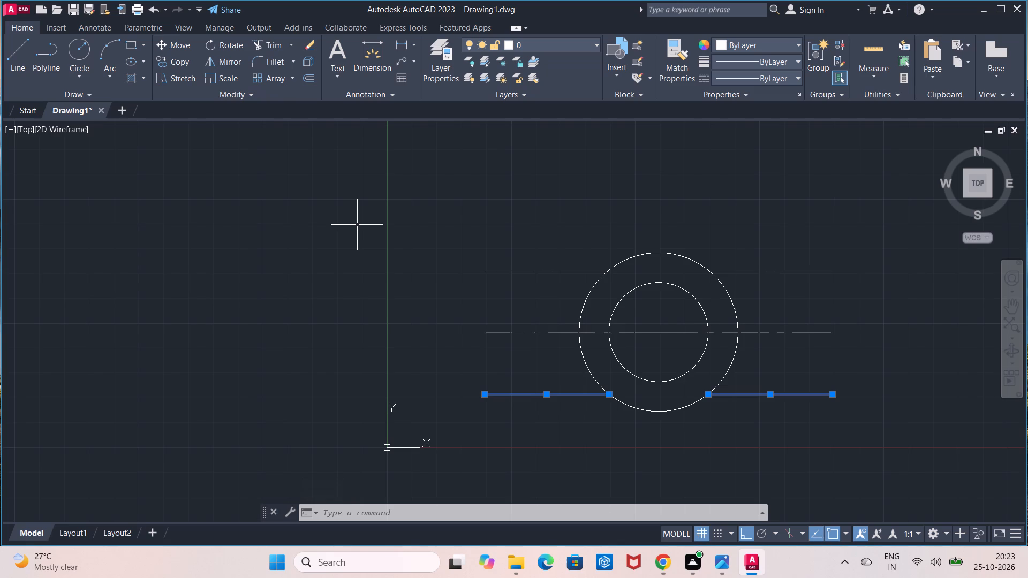
pyautogui.click(551, 268)
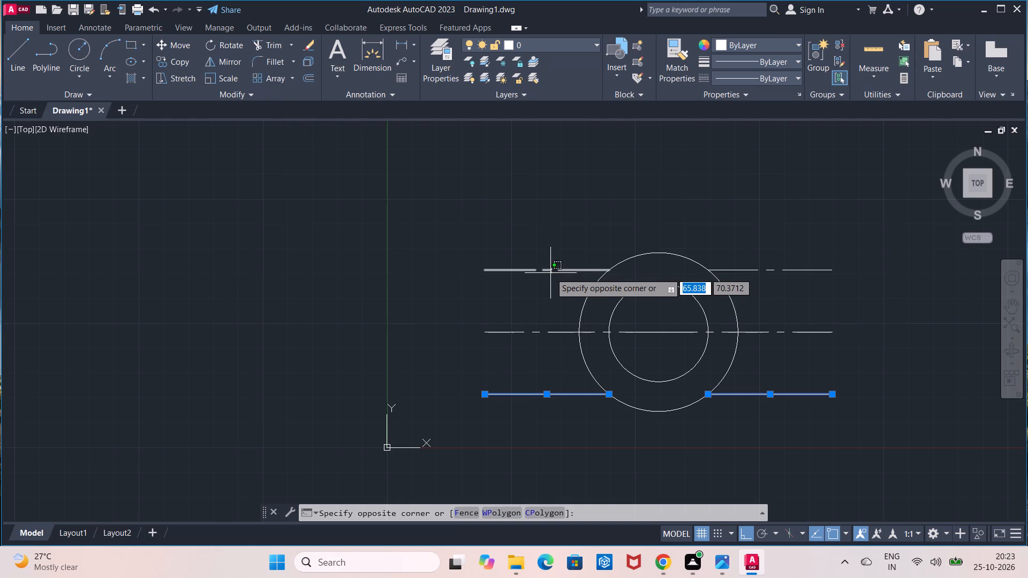
pyautogui.click(550, 272)
pyautogui.click(719, 81)
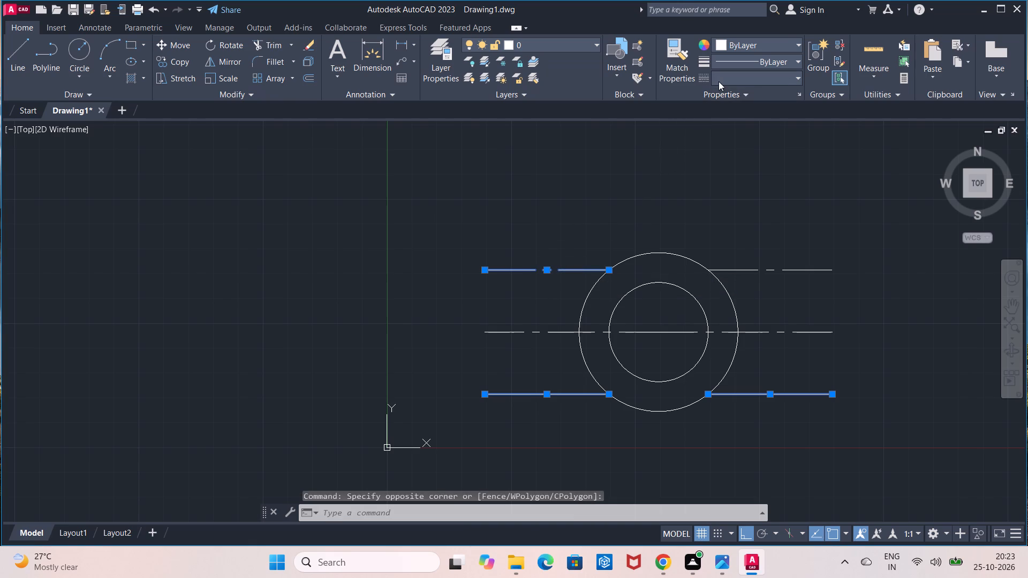
pyautogui.click(727, 93)
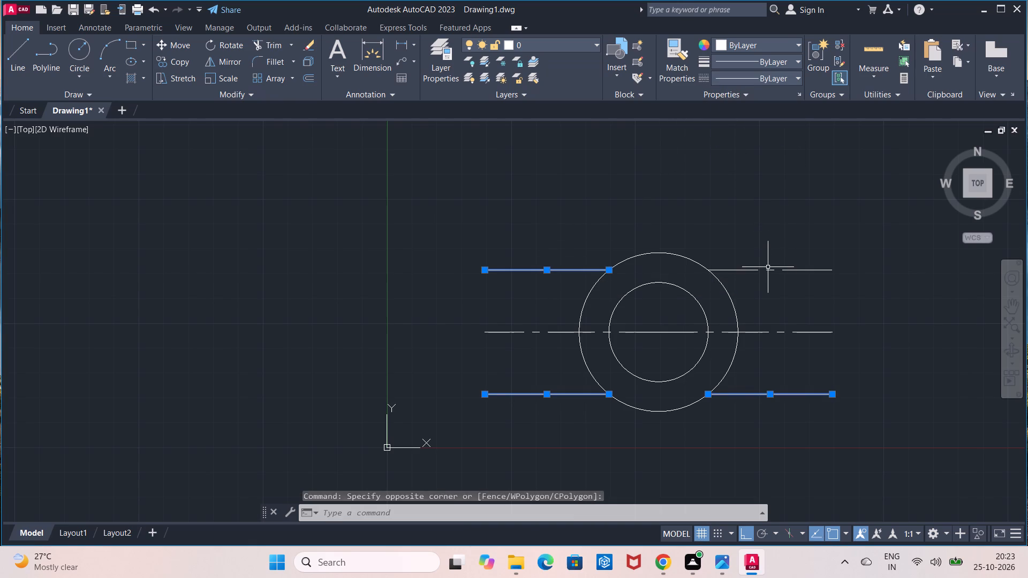
pyautogui.click(768, 270)
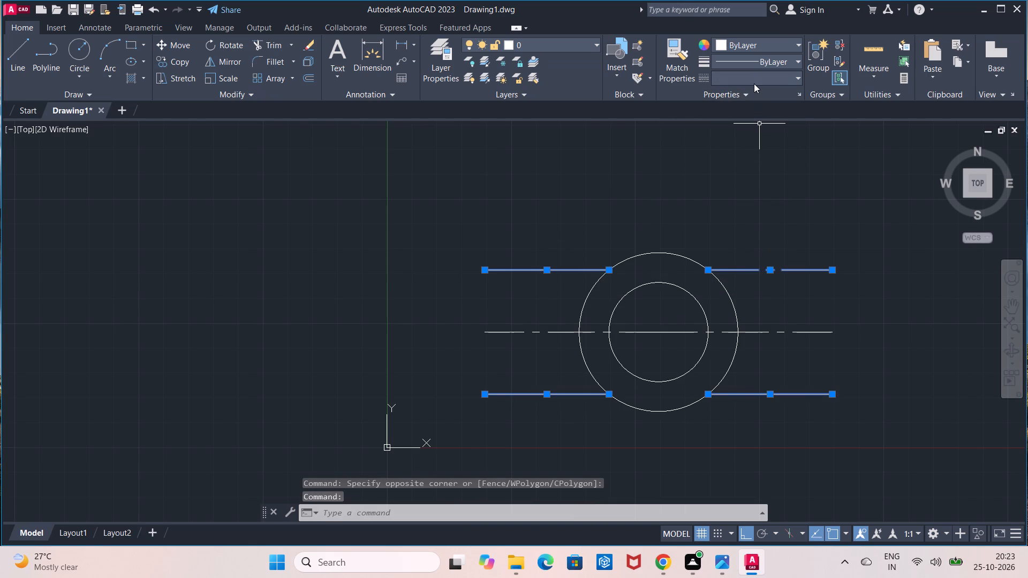
pyautogui.click(754, 83)
pyautogui.click(753, 90)
pyautogui.press('Escape')
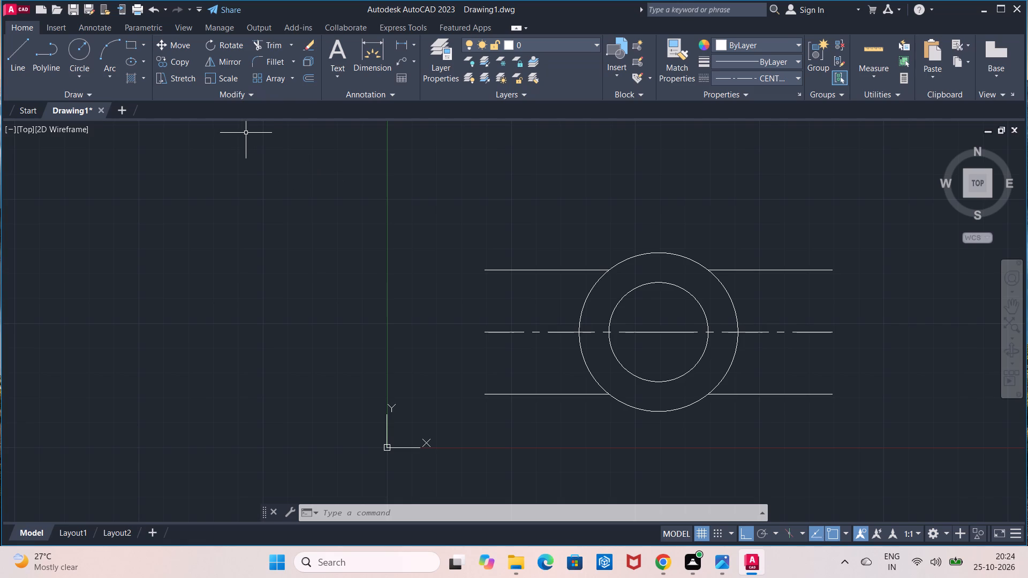
# Draw connected lines from the upper-left line's outer end, 15 units down and 30 units to the right.
pyautogui.click(11, 66)
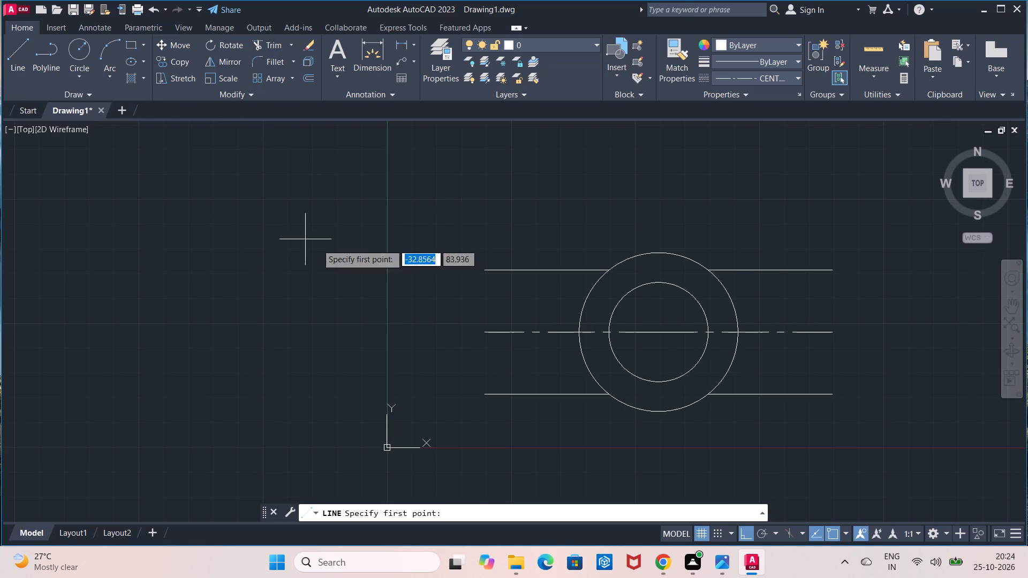
pyautogui.click(485, 269)
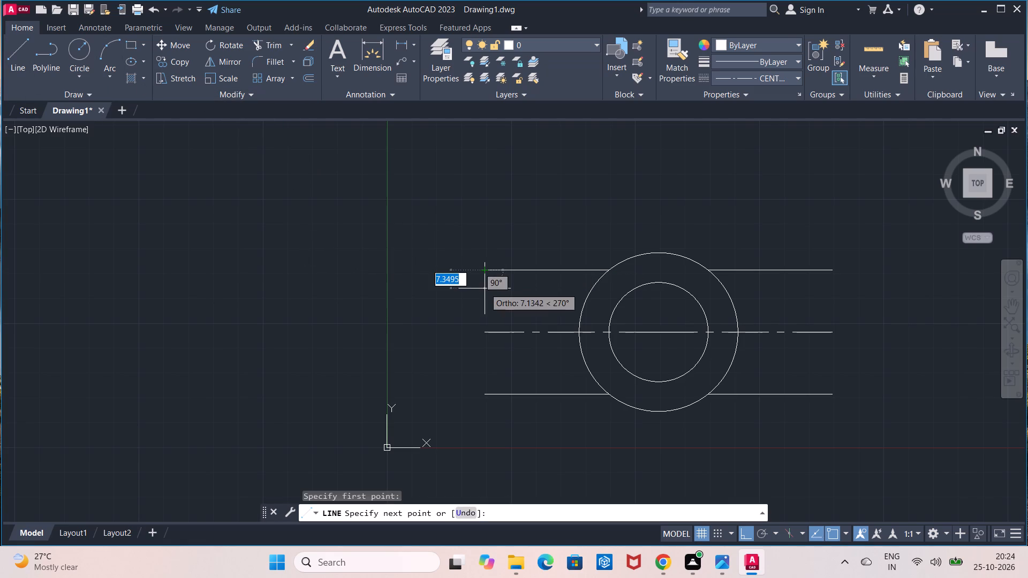
pyautogui.write('15')
pyautogui.press('Return')
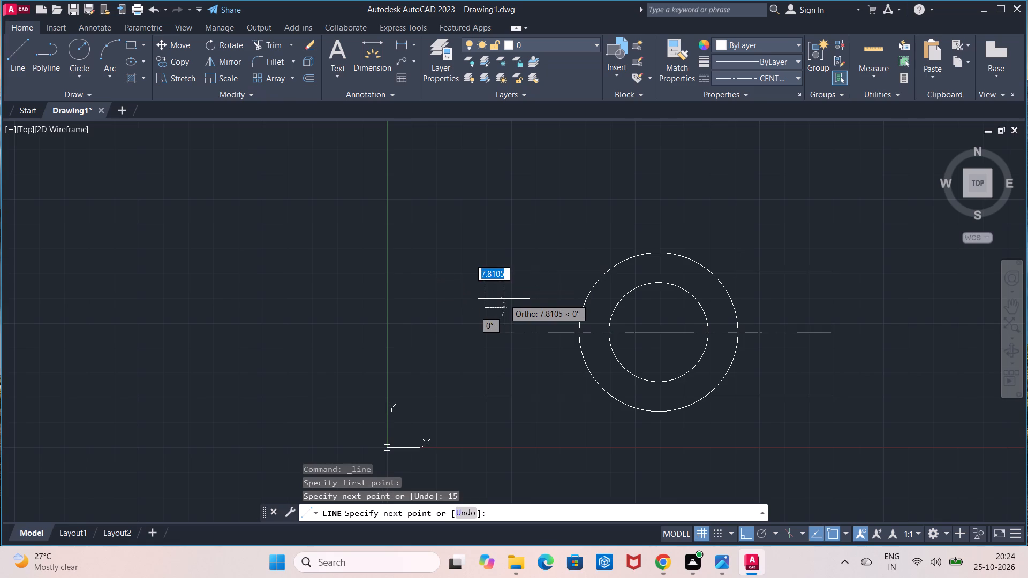
pyautogui.write('30')
pyautogui.press('Return')
pyautogui.press('Escape')
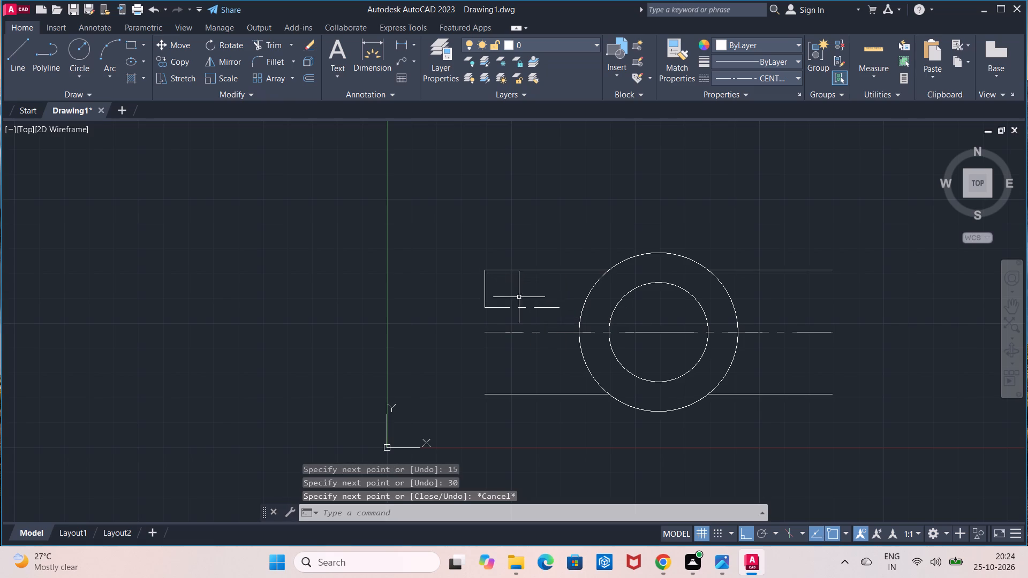
# Change the linetype of the new 30-unit horizontal line to ByLayer.
pyautogui.click(538, 307)
pyautogui.click(749, 76)
pyautogui.click(749, 92)
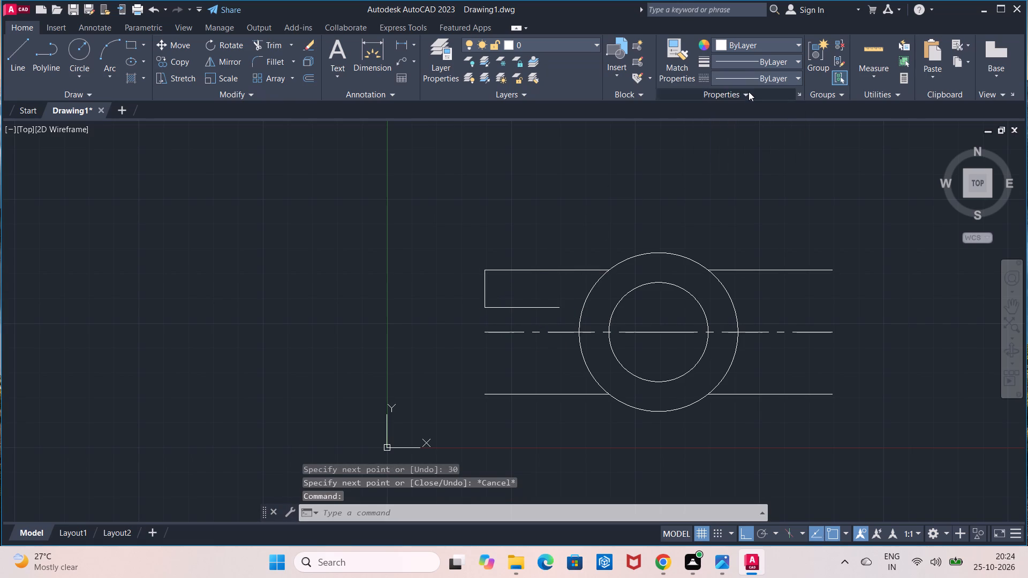
pyautogui.press('Escape')
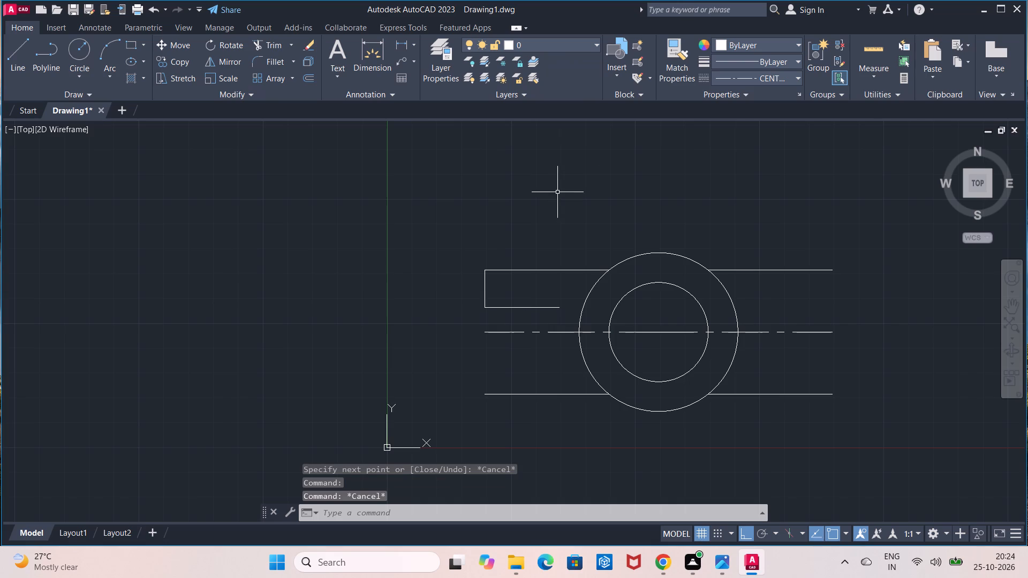
# Set the current linetype for new objects to ByLayer.
pyautogui.click(753, 82)
pyautogui.click(753, 92)
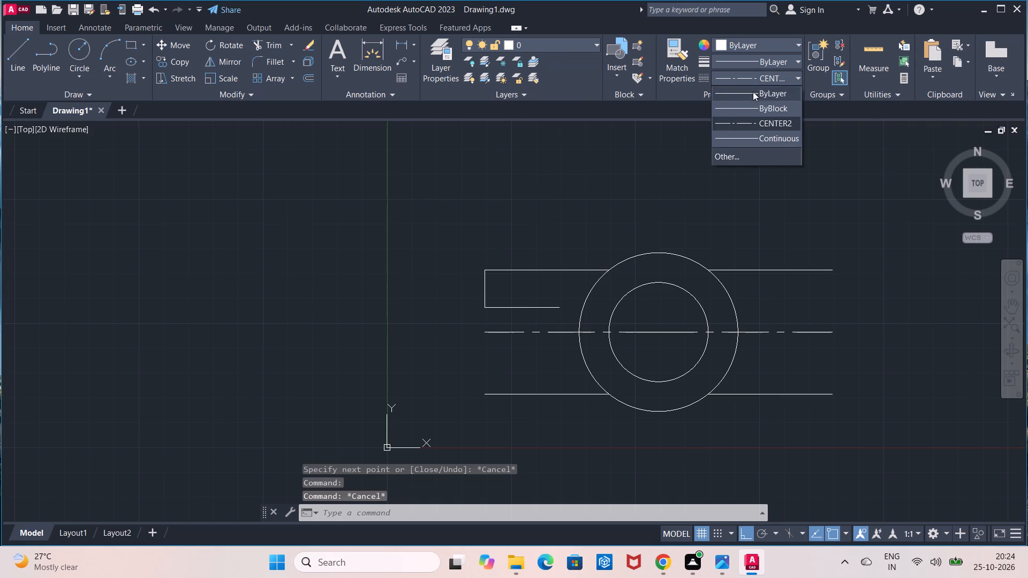
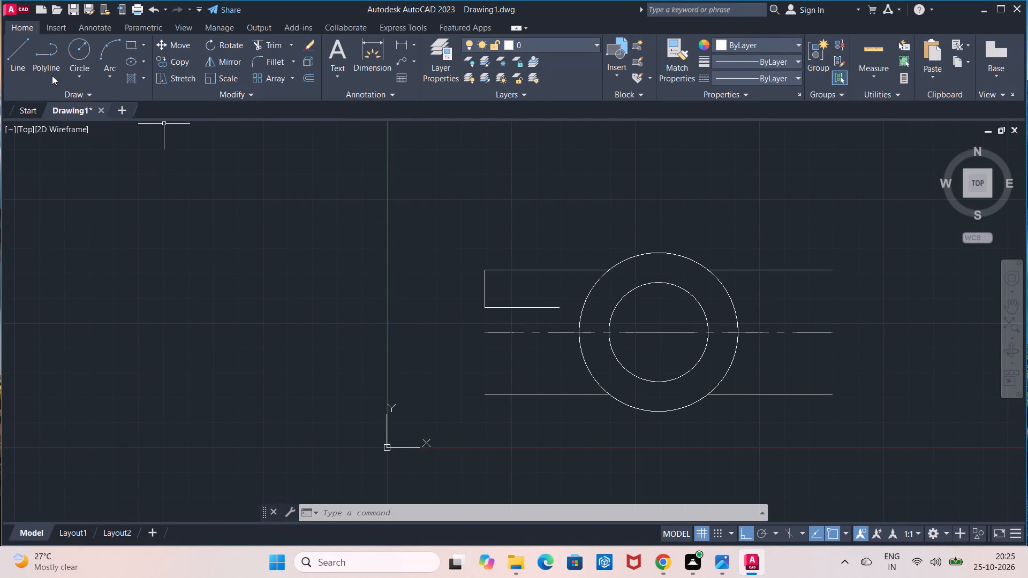
# Complete the left arm's slot with connected lines 20 units down, 30 units left, and down to the lower-left line's outer end.
pyautogui.click(19, 65)
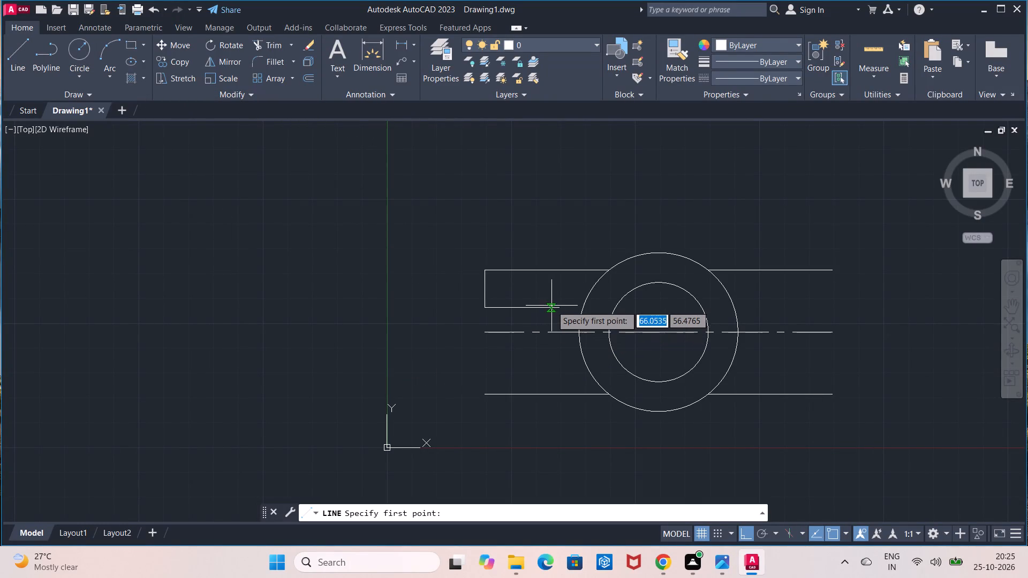
pyautogui.click(556, 307)
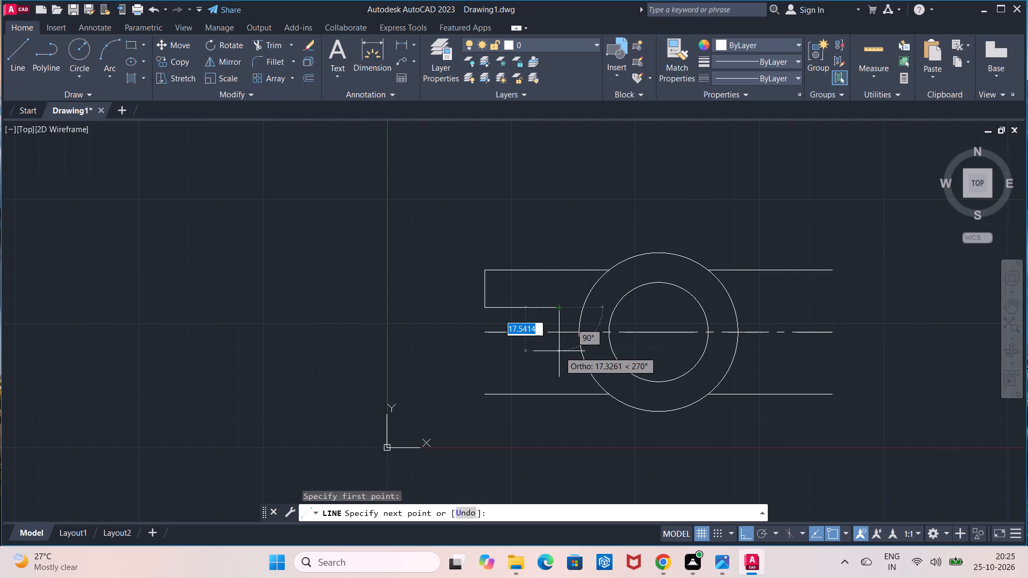
pyautogui.press('2')
pyautogui.press('0')
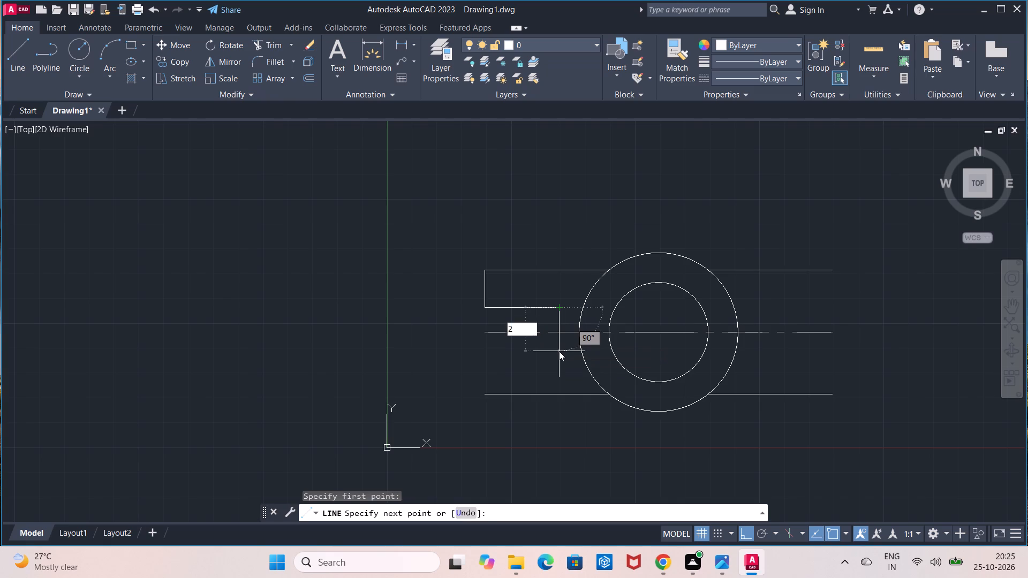
pyautogui.press('Return')
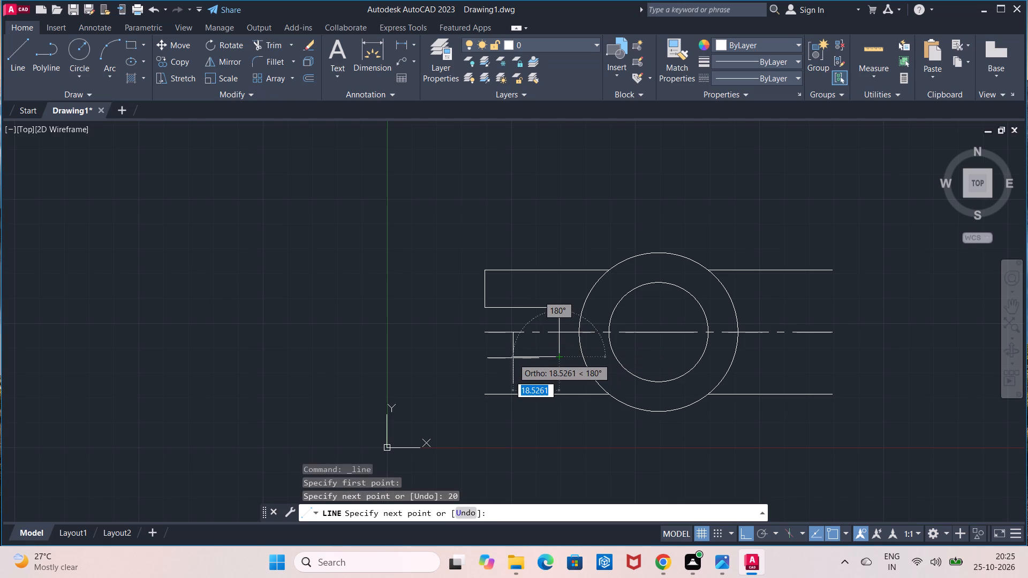
pyautogui.press('3')
pyautogui.press('0')
pyautogui.press('Return')
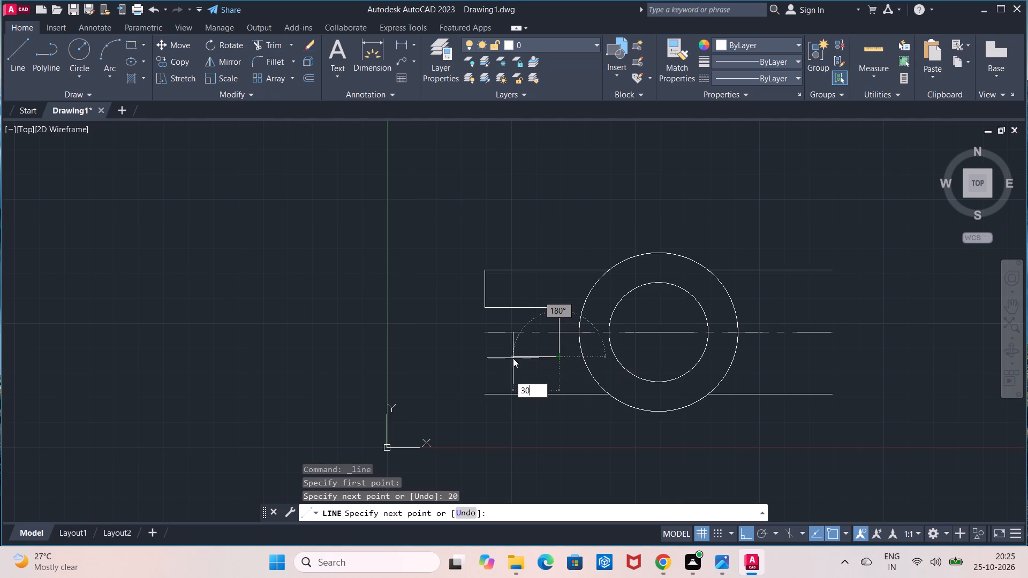
pyautogui.click(485, 394)
pyautogui.press('Escape')
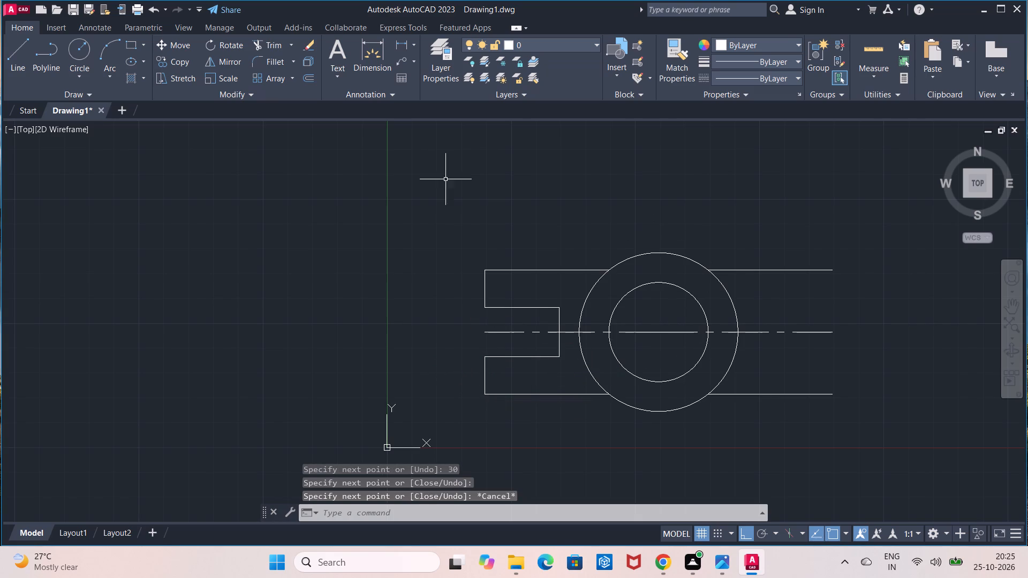
# Draw the right arm's slot from the upper-right line's outer end: 15 down, 30 left, 20 down, 30 right, and down to the lower-right line's end.
pyautogui.click(19, 66)
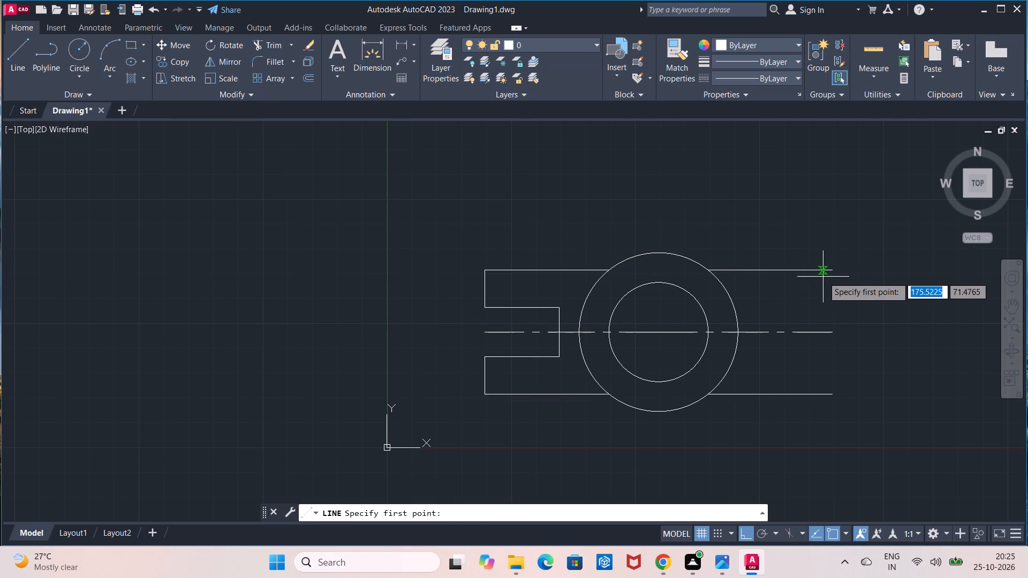
pyautogui.click(834, 270)
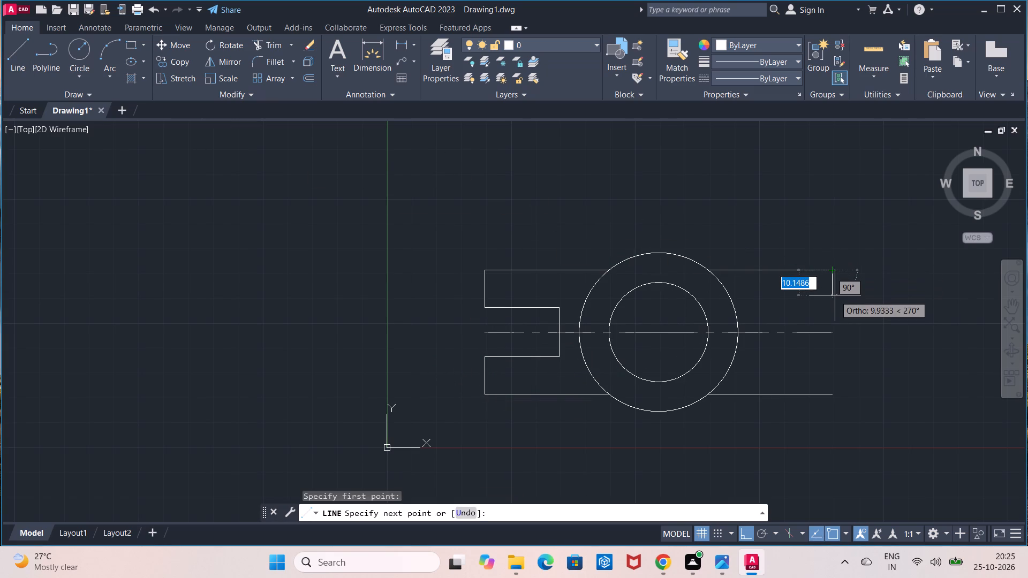
pyautogui.write('15')
pyautogui.press('Return')
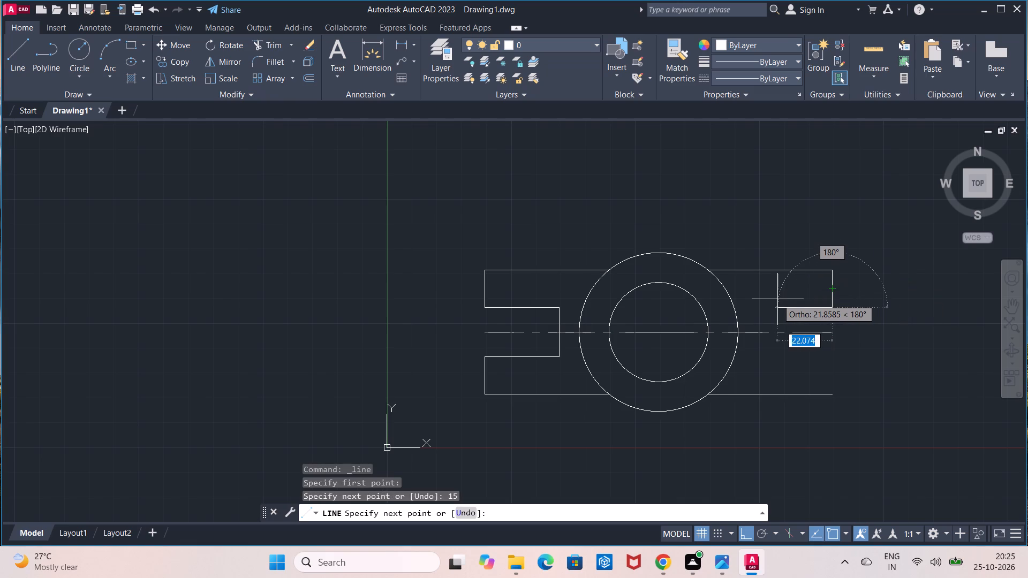
pyautogui.write('30')
pyautogui.press('Return')
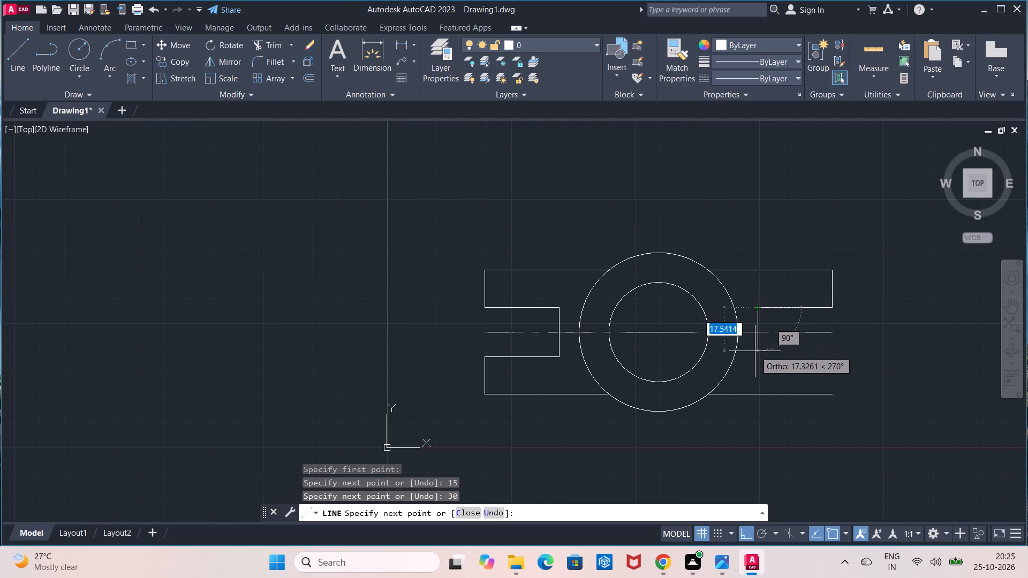
pyautogui.write('20')
pyautogui.press('Return')
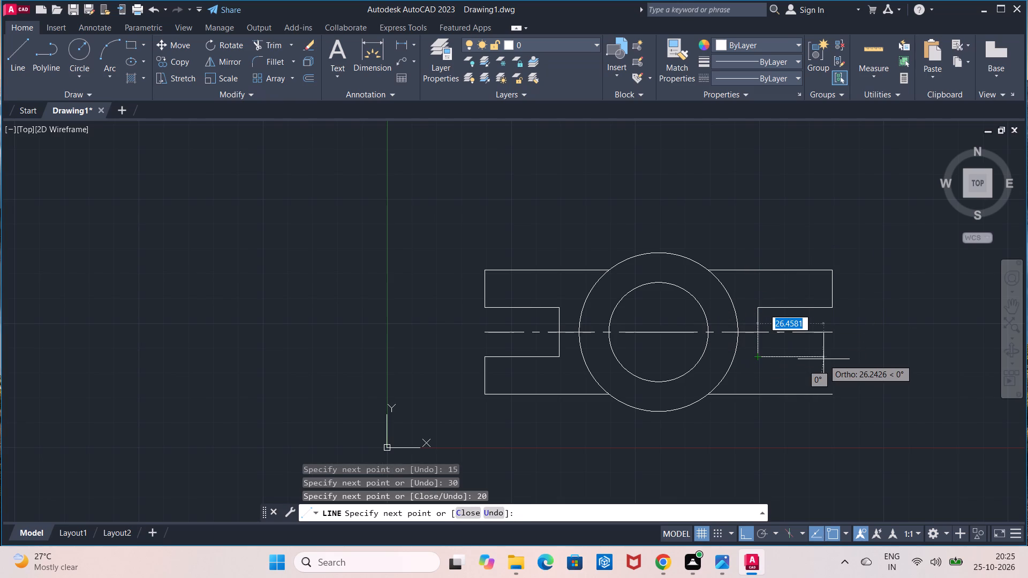
pyautogui.write('30')
pyautogui.press('Return')
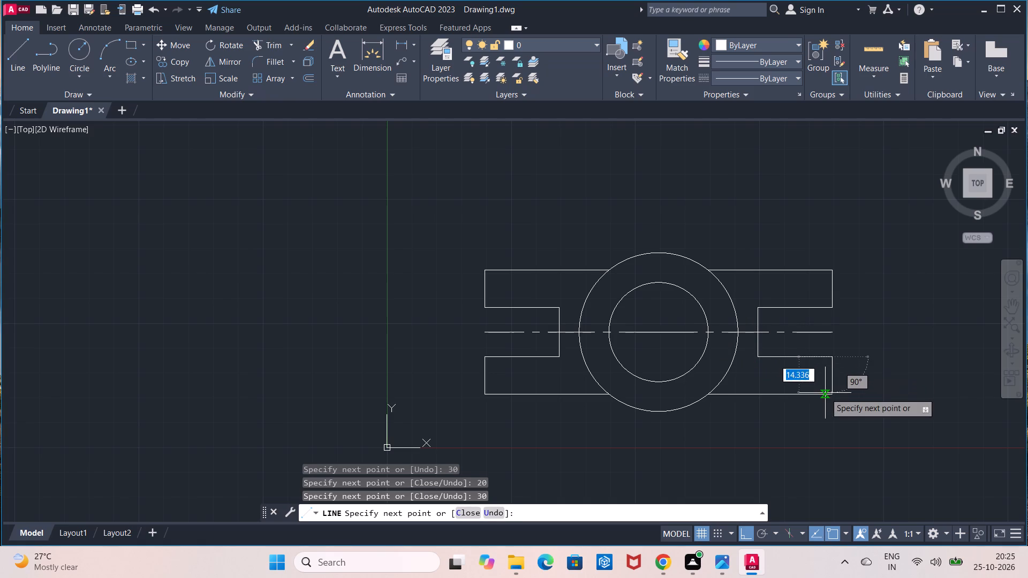
pyautogui.click(834, 393)
pyautogui.press('Escape')
# Draw a 140-unit horizontal line above the part, starting in vertical alignment with the left arm's outer edge.
pyautogui.scroll(-1, 757, 351)
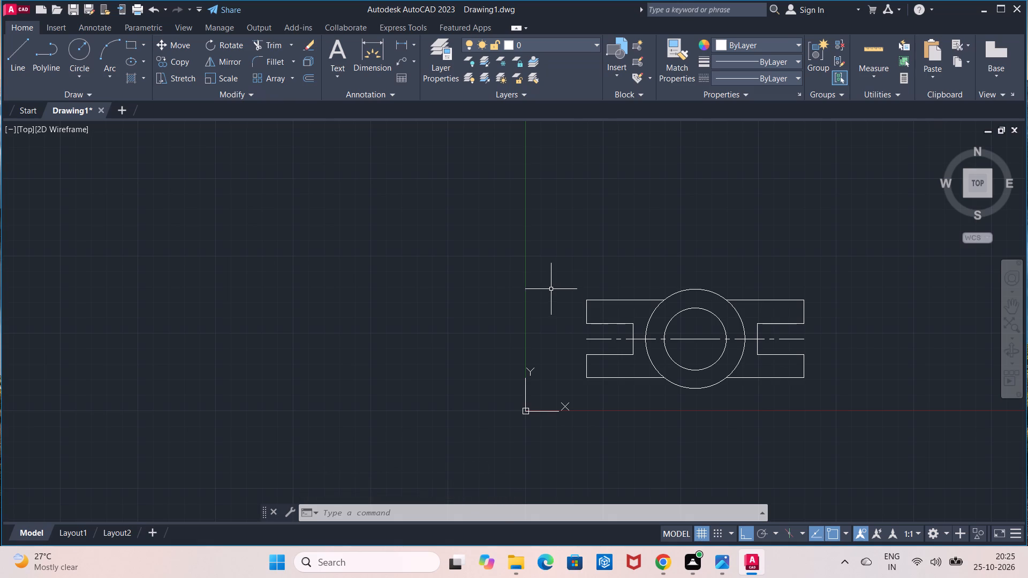
pyautogui.moveTo(696, 279); pyautogui.dragTo(560, 311, button='middle')
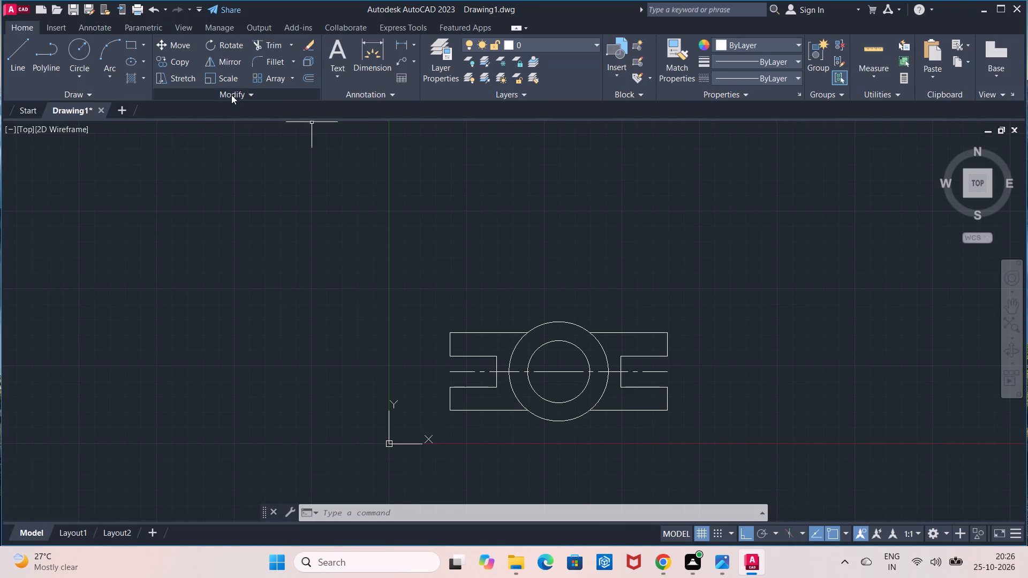
pyautogui.click(30, 55)
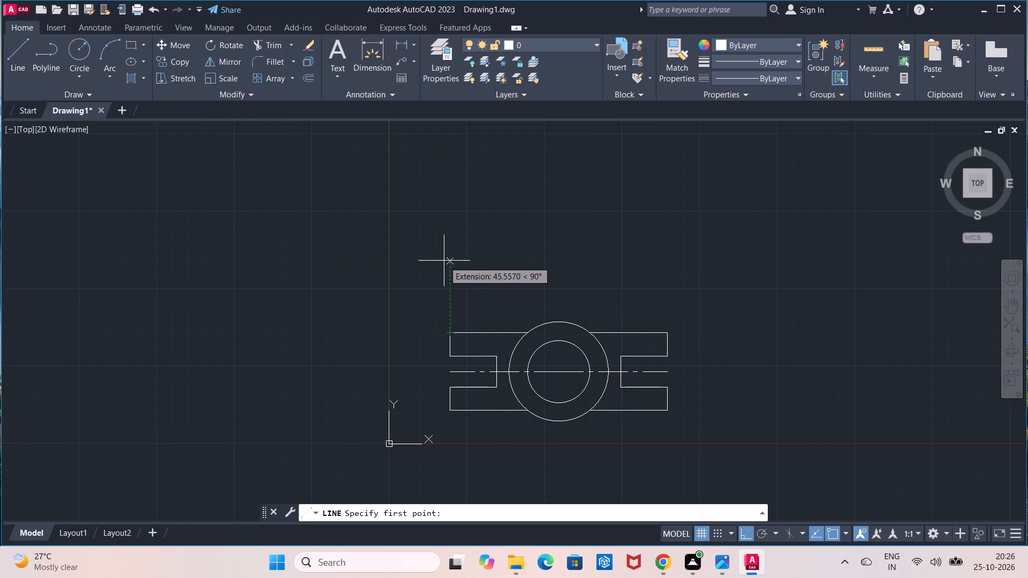
pyautogui.click(449, 248)
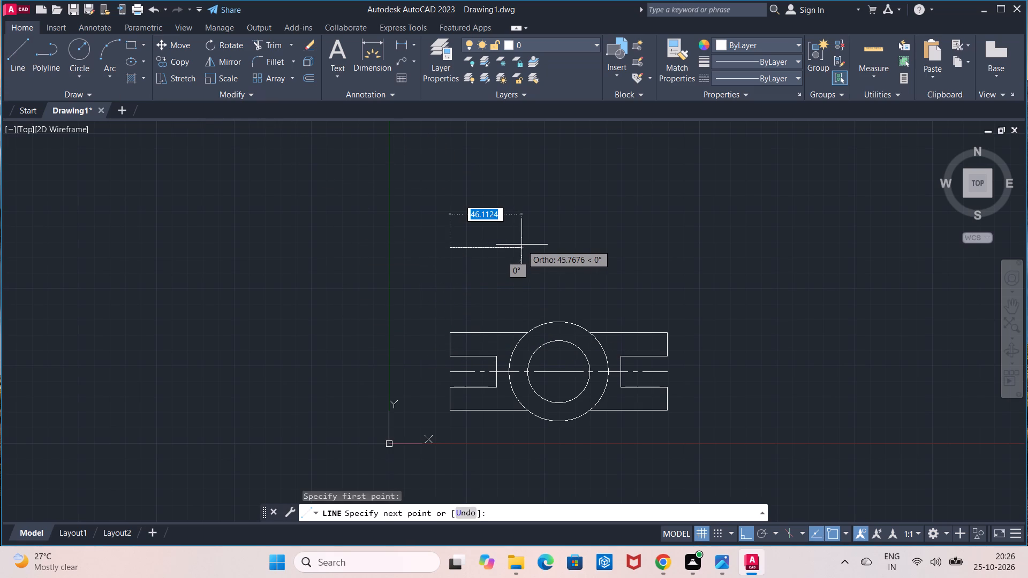
pyautogui.write('1409')
pyautogui.press('BackSpace')
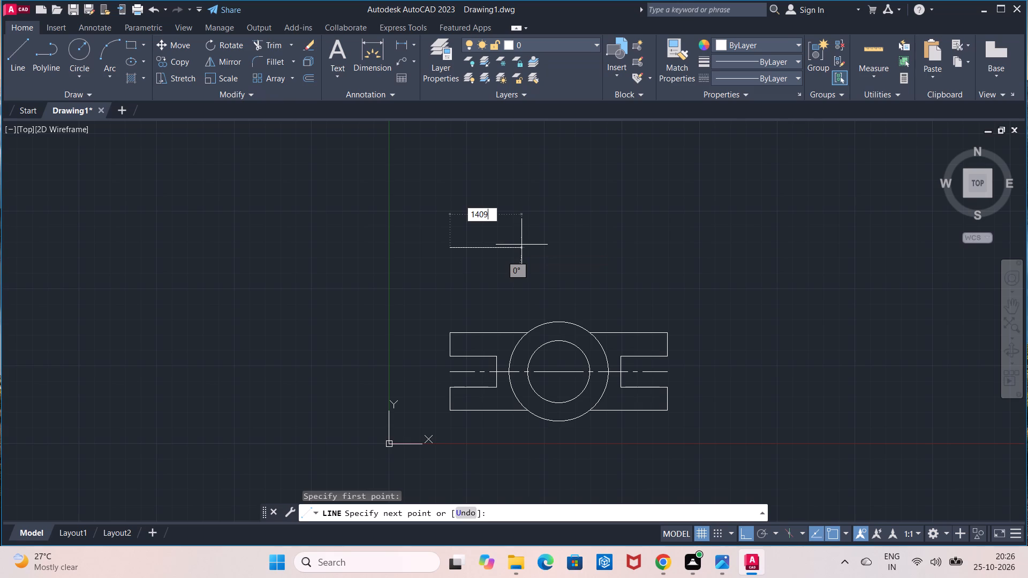
pyautogui.press('Return')
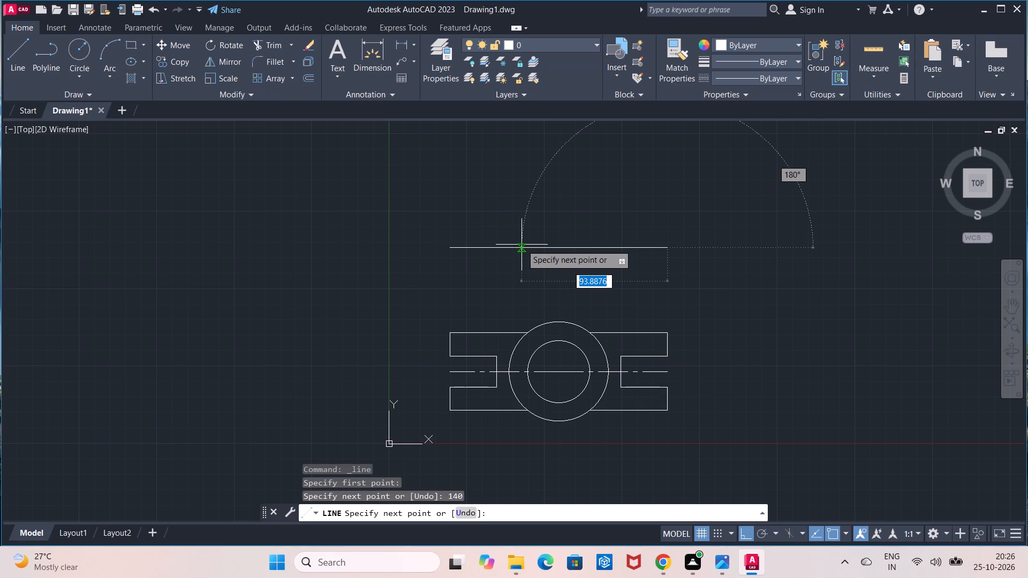
pyautogui.press('Escape')
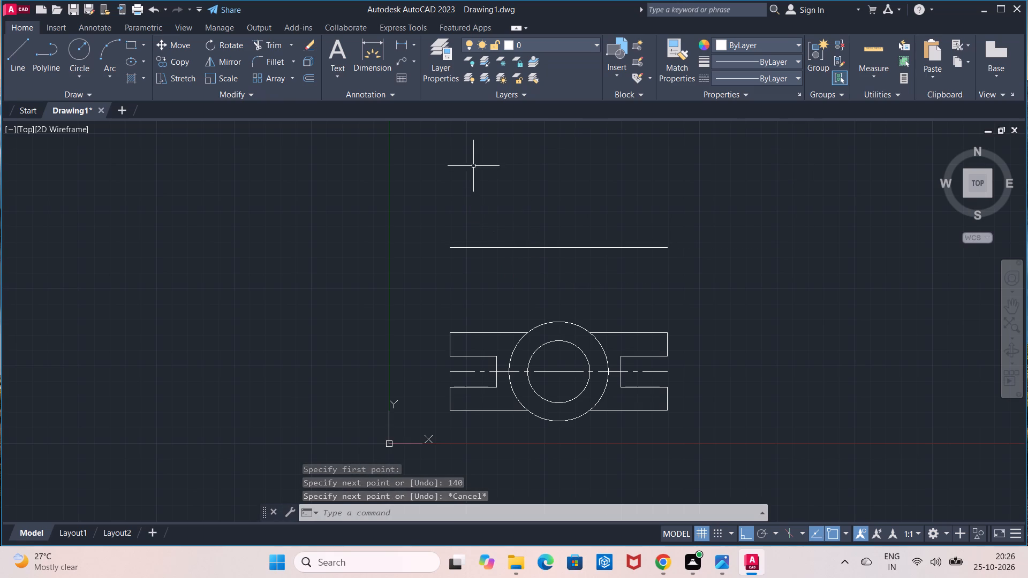
# Draw a 10-unit vertical line upward from each end of the 140-unit horizontal line.
pyautogui.click(7, 58)
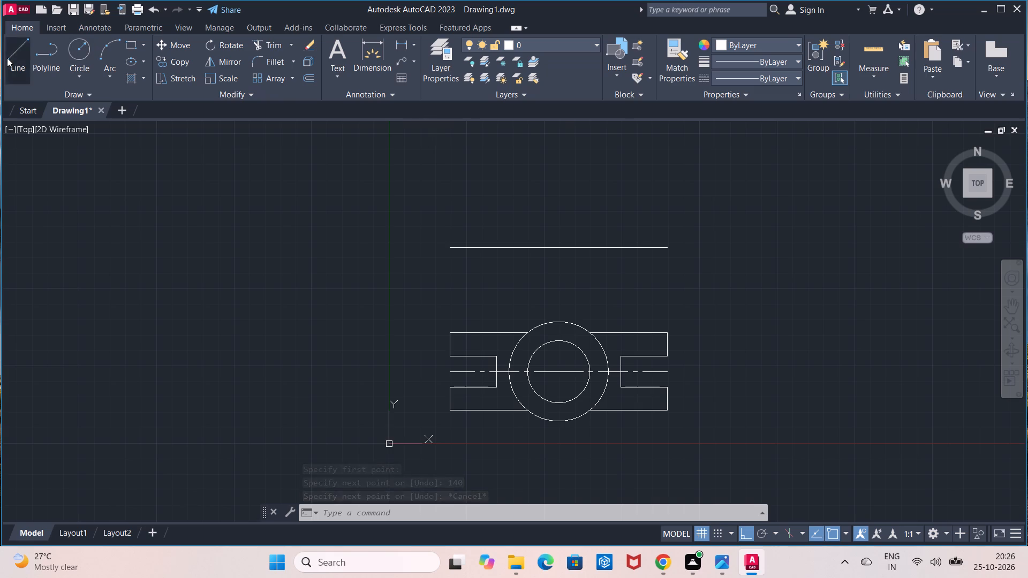
pyautogui.click(450, 245)
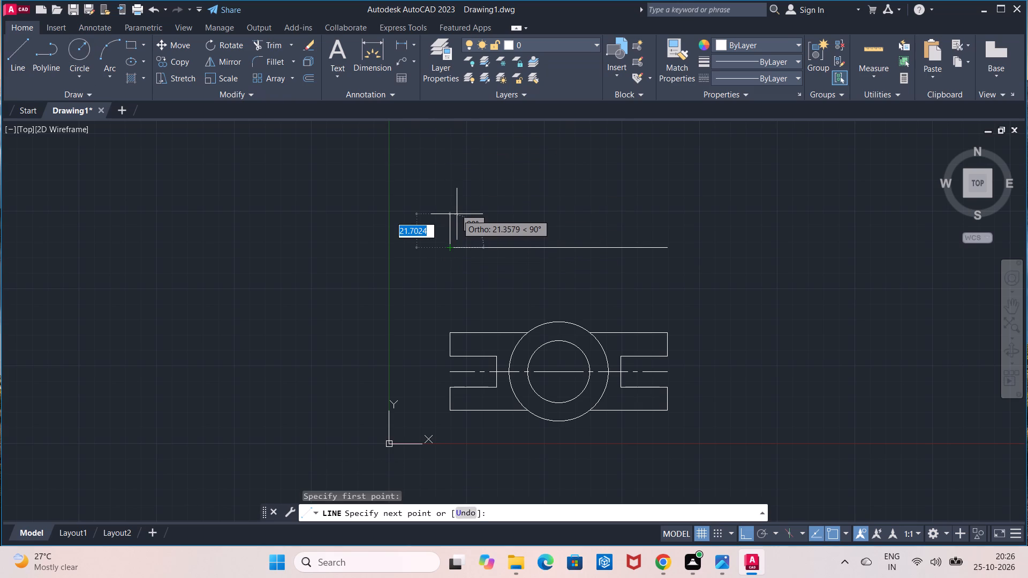
pyautogui.write('10')
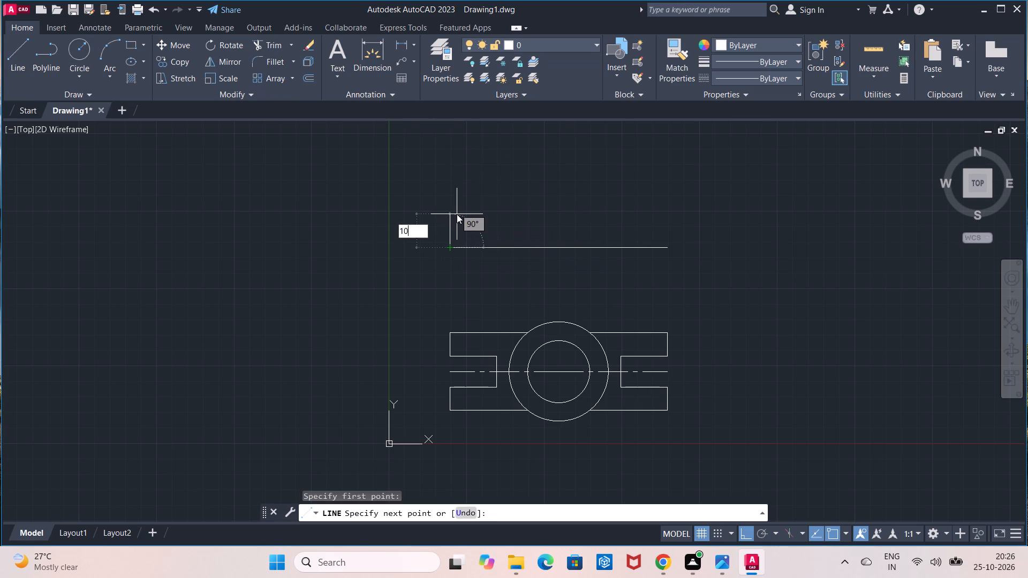
pyautogui.press('Return')
pyautogui.press('Escape')
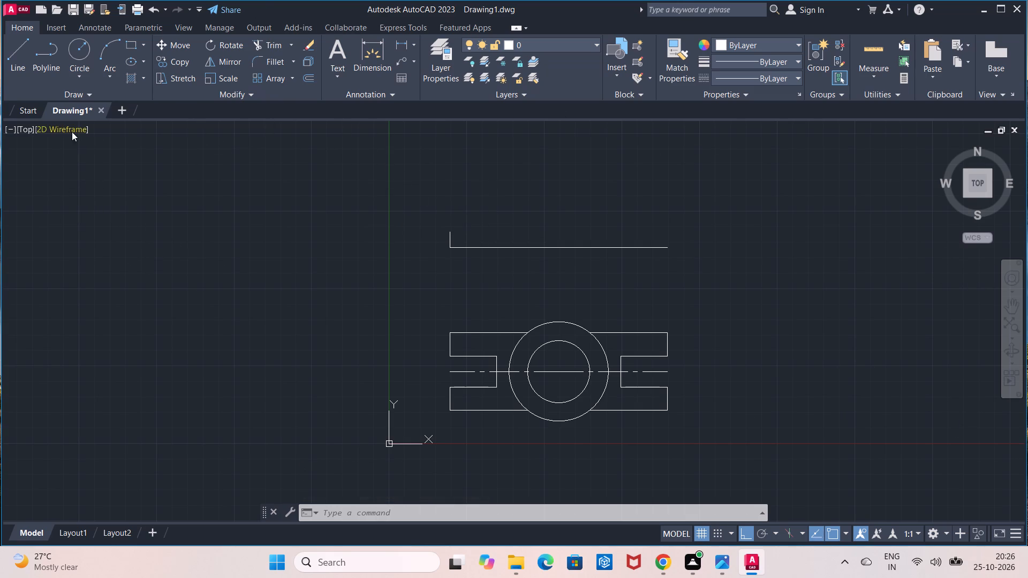
pyautogui.click(14, 45)
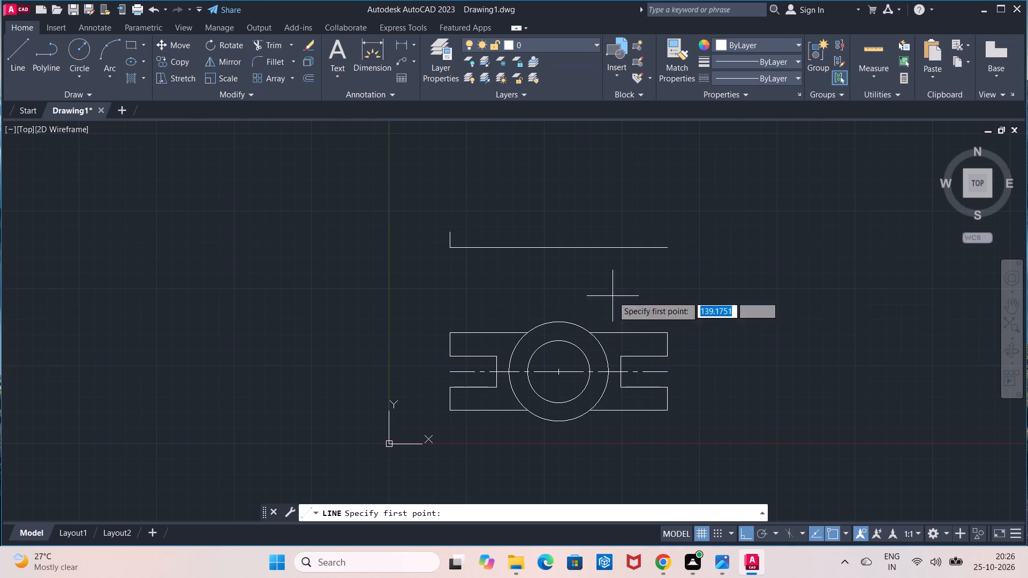
pyautogui.click(671, 251)
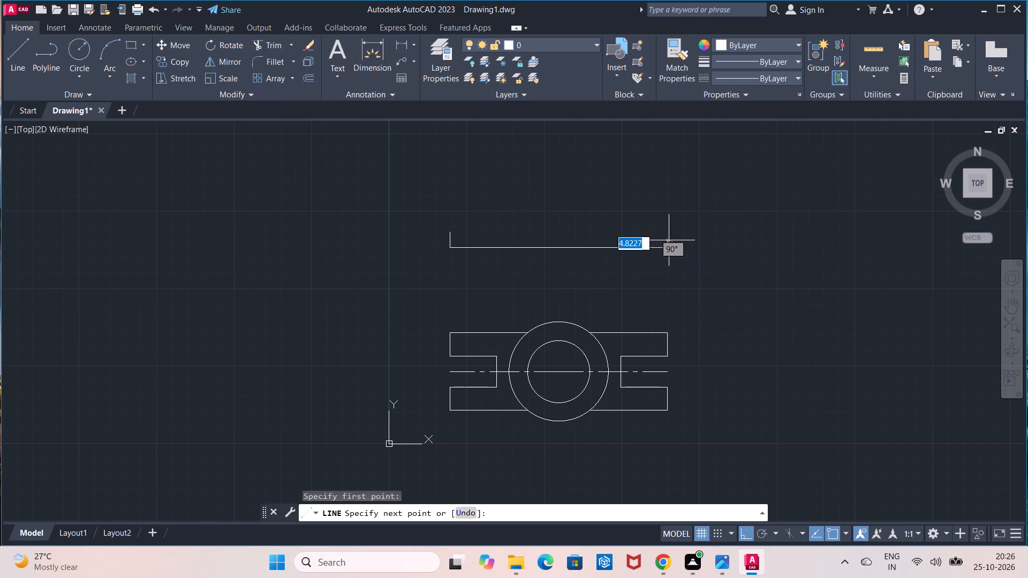
pyautogui.write('10')
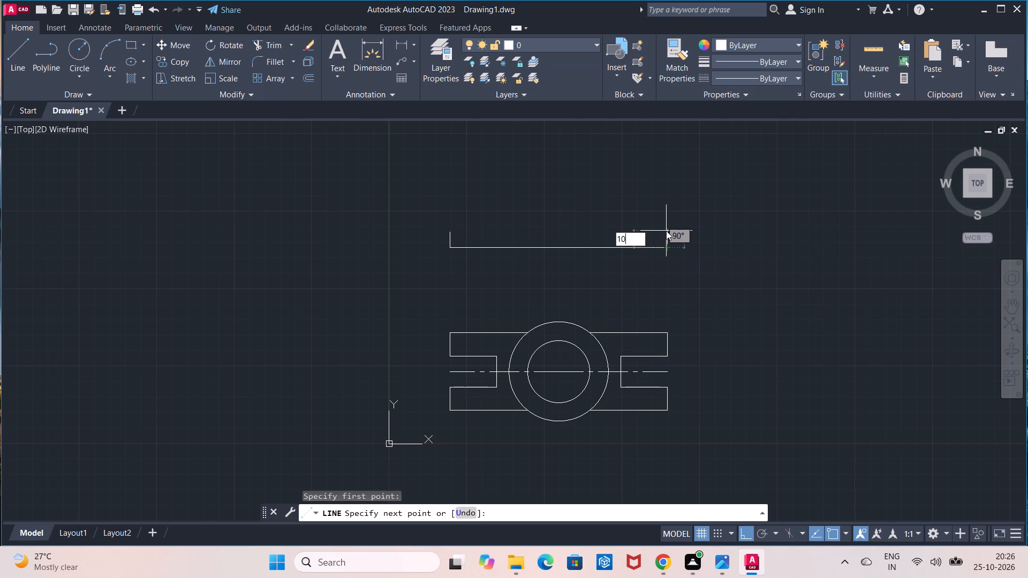
pyautogui.press('Return')
pyautogui.press('Escape')
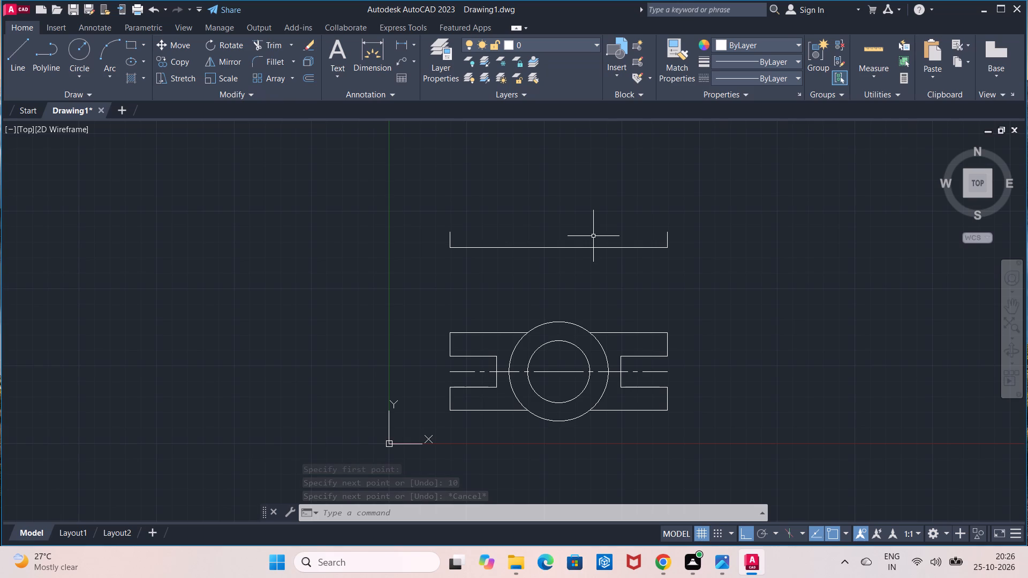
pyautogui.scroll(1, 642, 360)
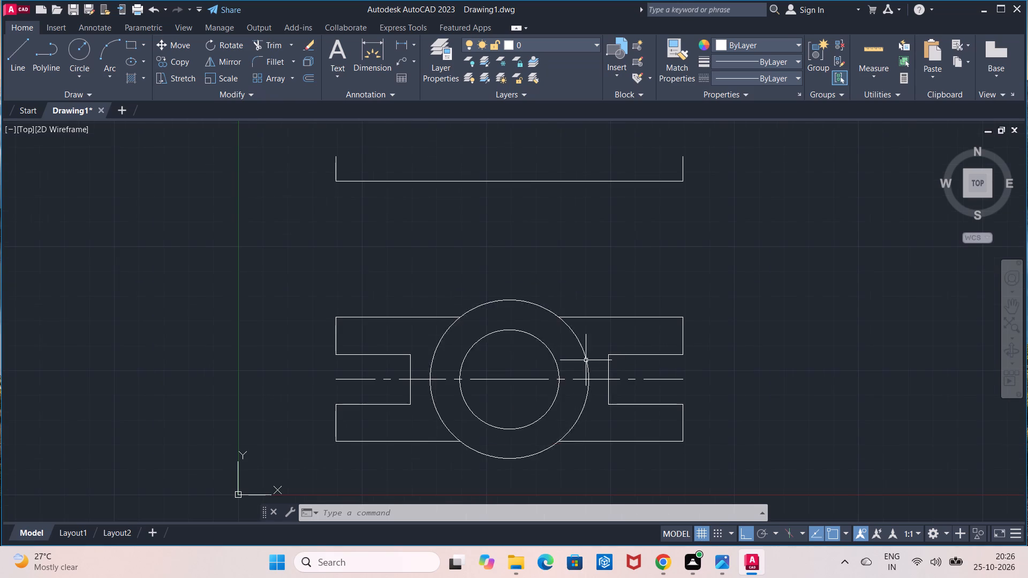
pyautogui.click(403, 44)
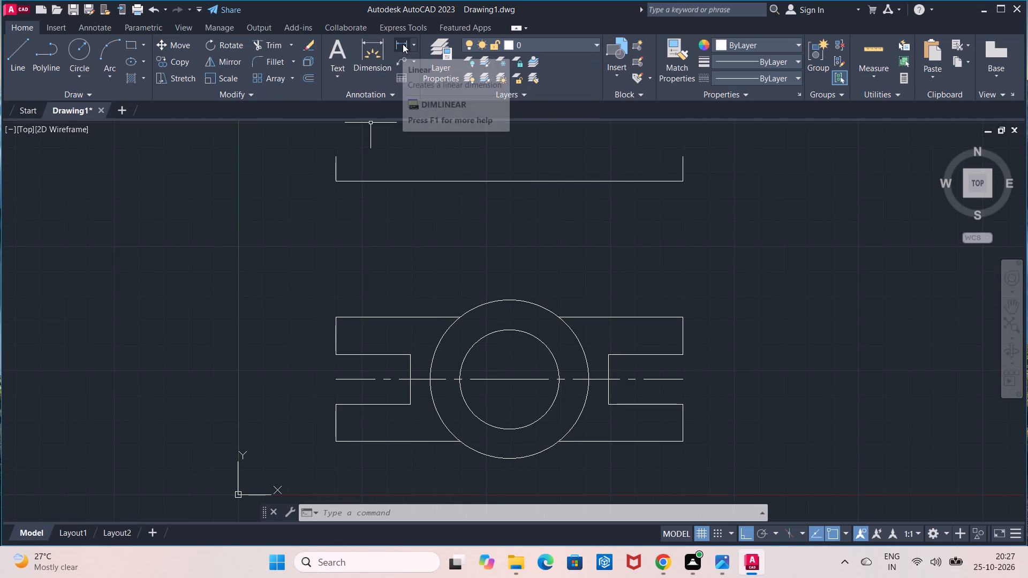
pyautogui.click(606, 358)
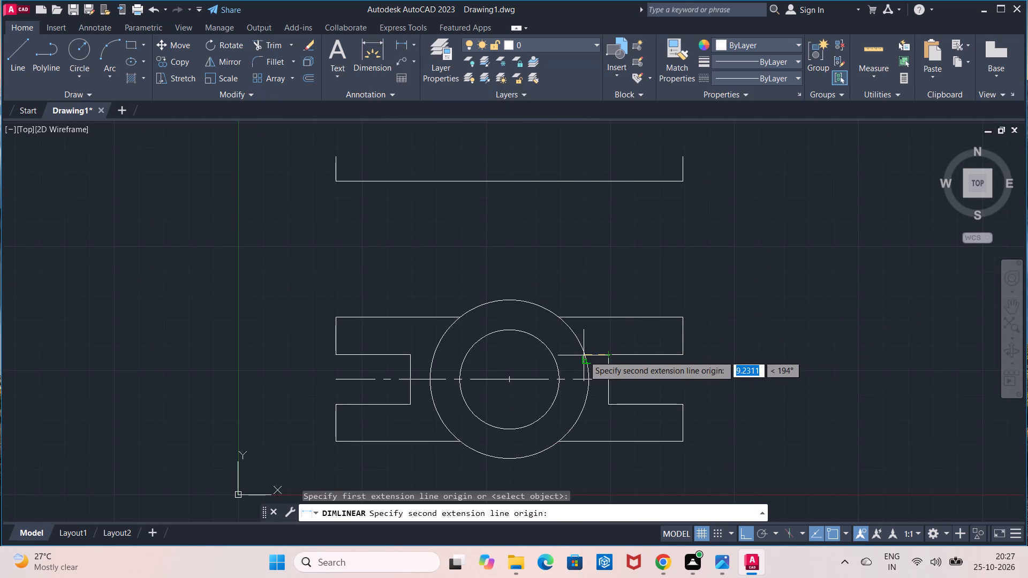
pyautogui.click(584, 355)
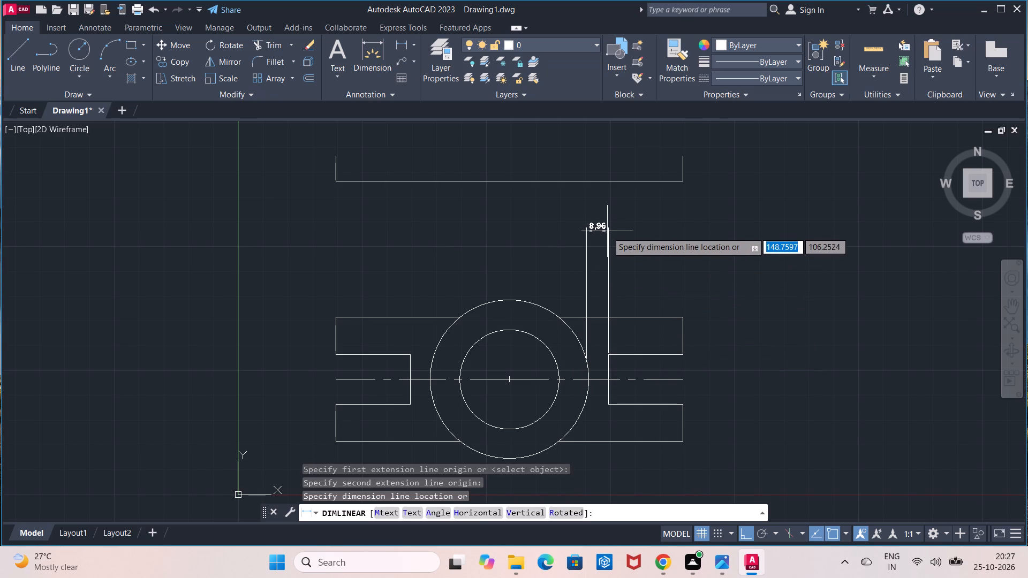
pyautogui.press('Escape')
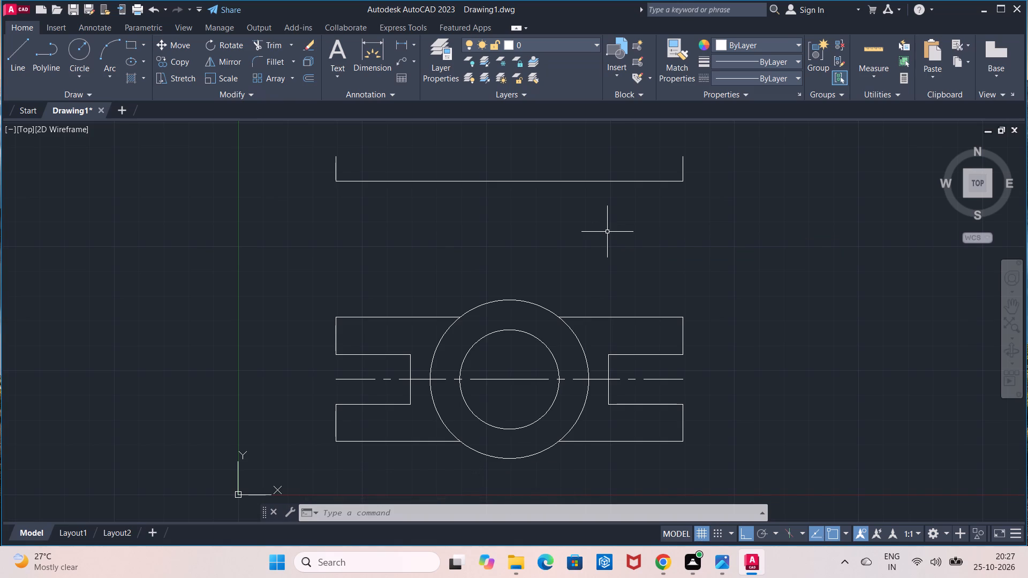
# Set the current linetype for new objects to CENTER2.
pyautogui.scroll(-1, 607, 232)
pyautogui.moveTo(607, 232); pyautogui.dragTo(607, 302, button='middle')
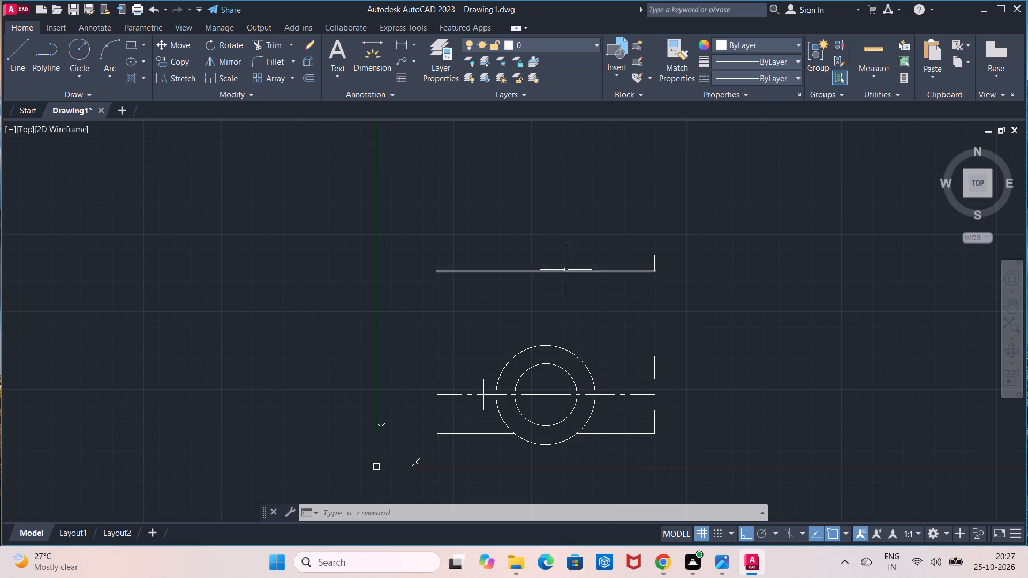
pyautogui.click(768, 81)
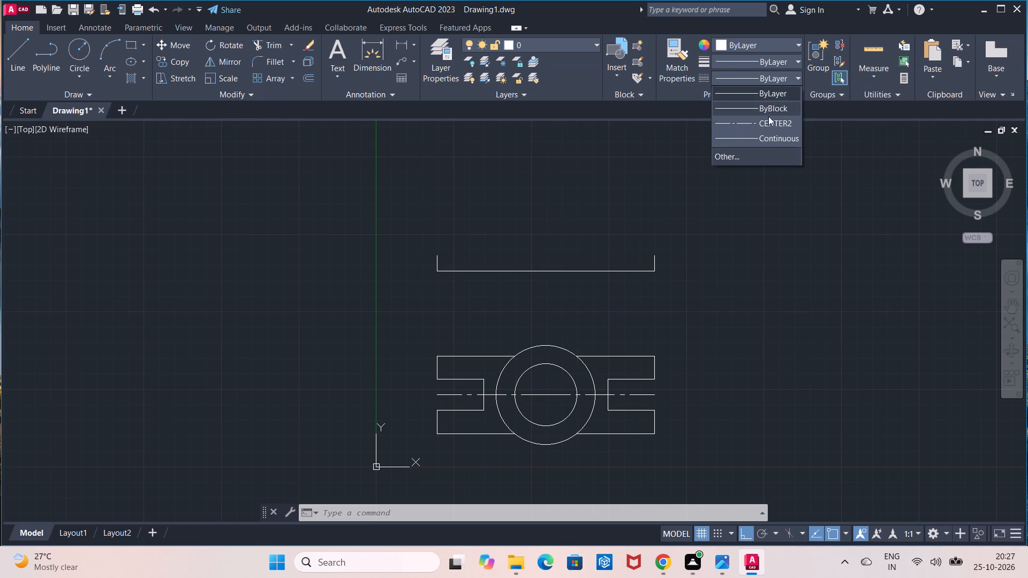
pyautogui.click(768, 124)
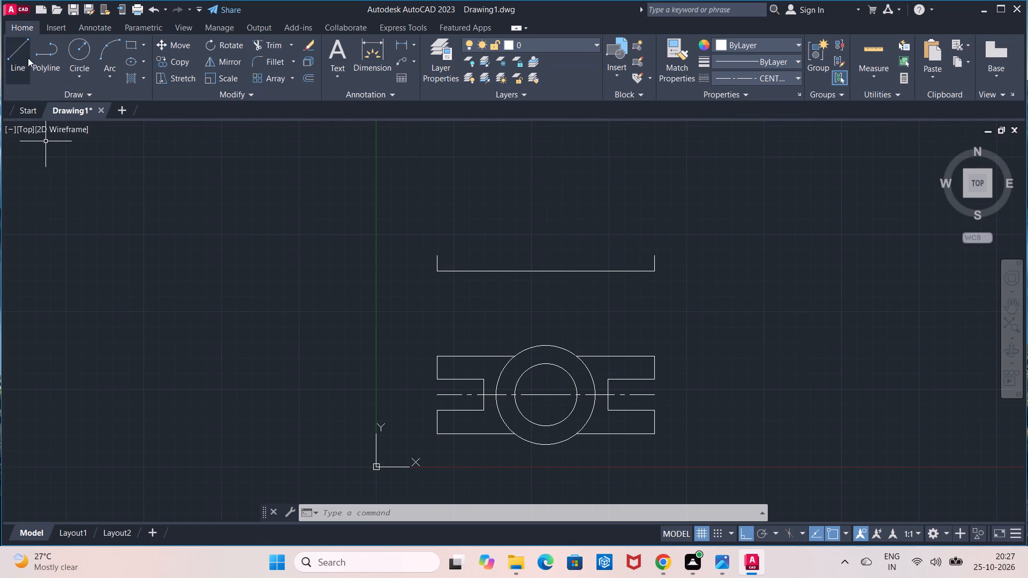
# Draw a 50-unit vertical center line upward from the midpoint of the front view's base line.
pyautogui.click(21, 62)
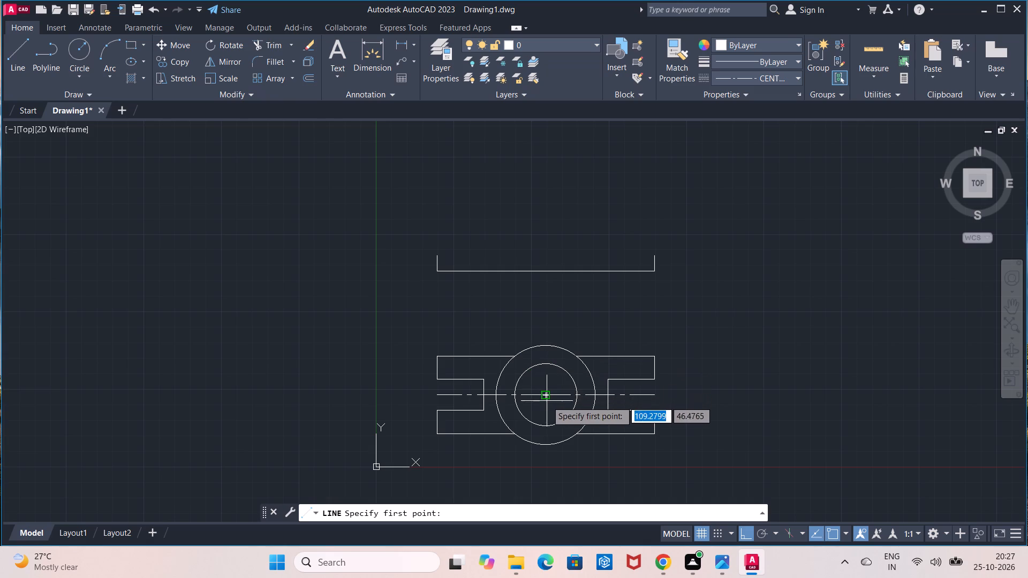
pyautogui.click(543, 271)
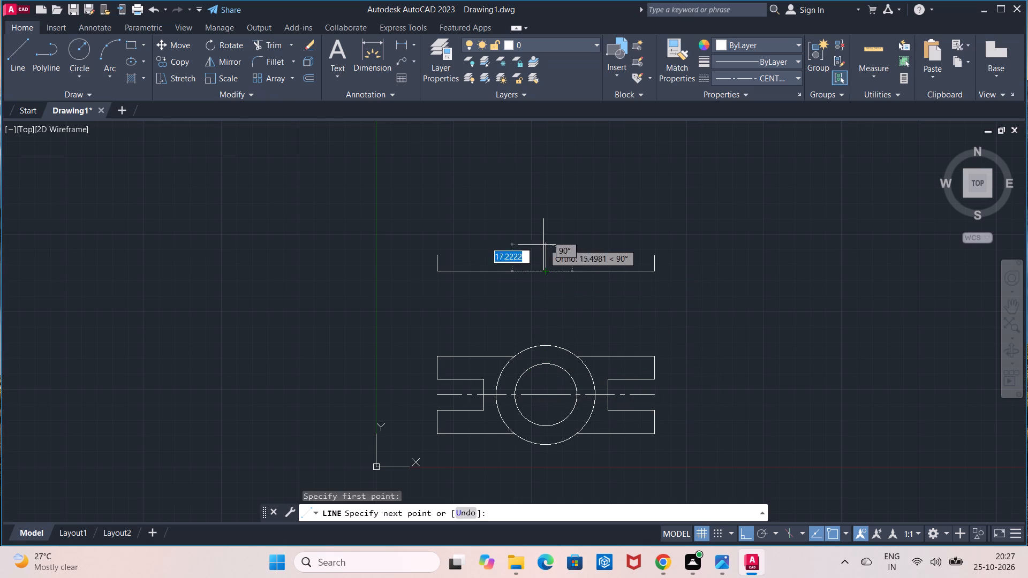
pyautogui.write('50')
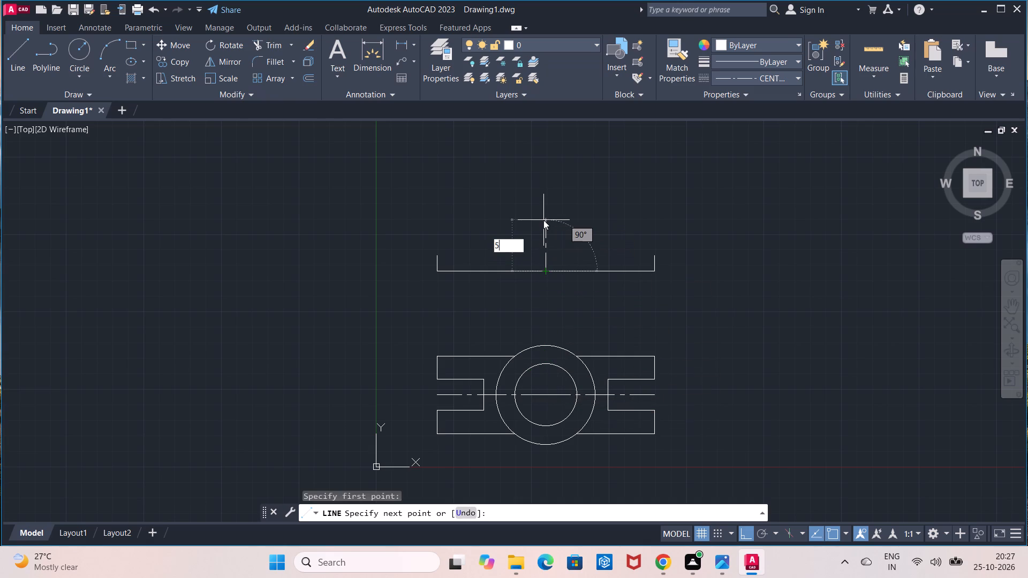
pyautogui.press('Return')
pyautogui.press('Escape')
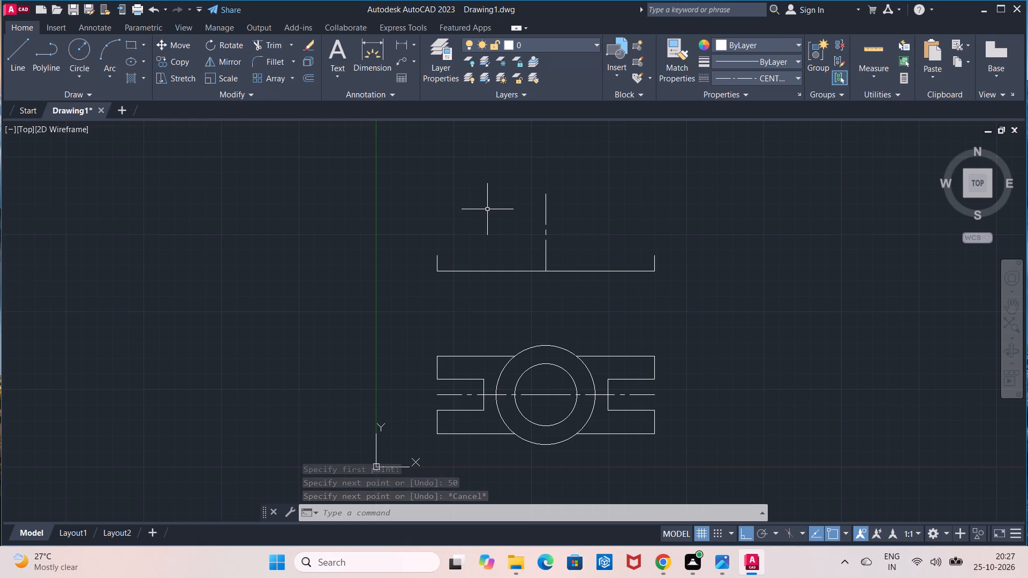
pyautogui.press('Escape')
# Set the current linetype for new objects back to ByLayer.
pyautogui.click(720, 71)
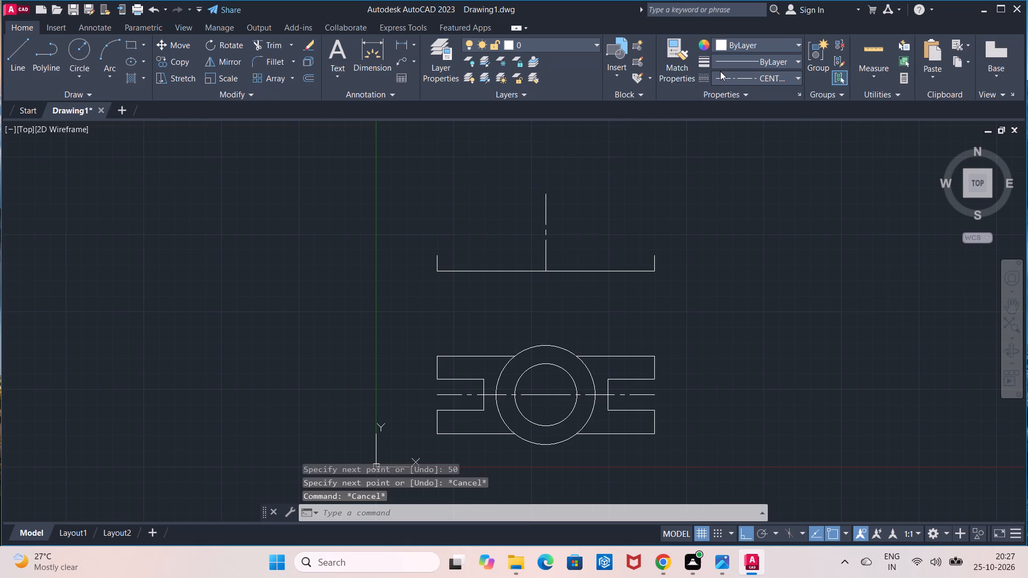
pyautogui.click(745, 89)
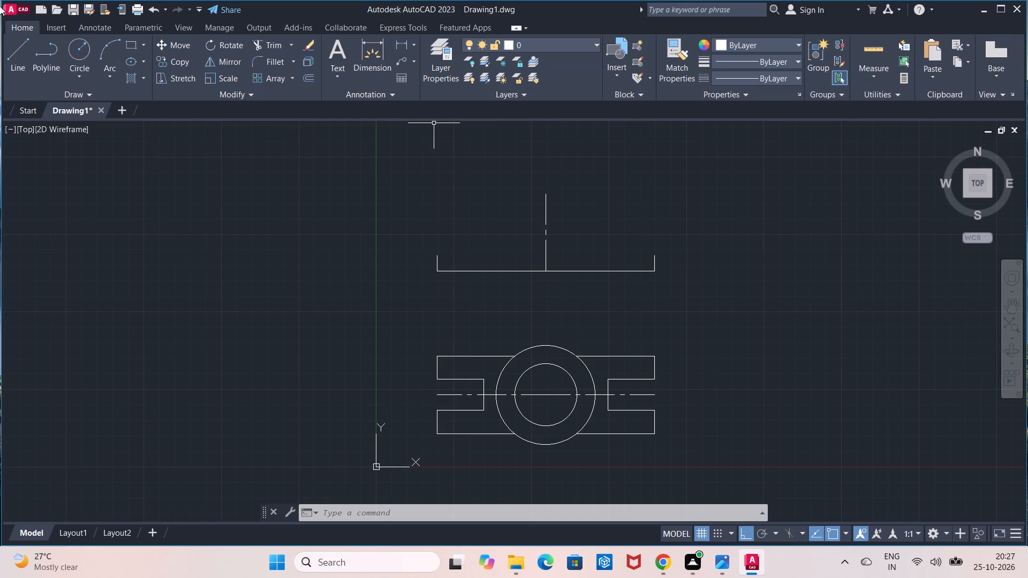
# Draw two 32-unit horizontal lines from the top end of the front view's center line, one leftward and one rightward.
pyautogui.click(11, 66)
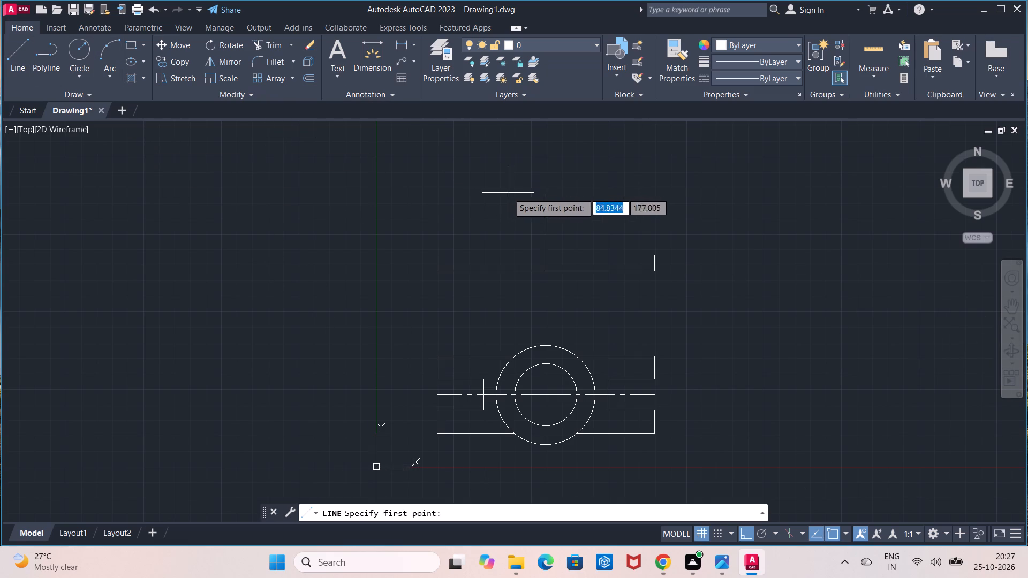
pyautogui.click(543, 193)
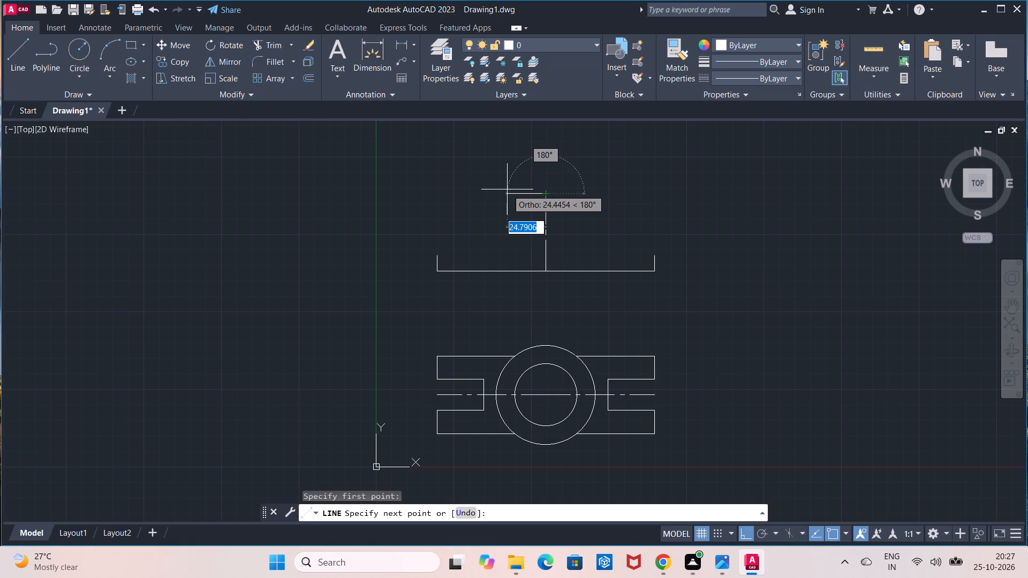
pyautogui.write('32')
pyautogui.press('Return')
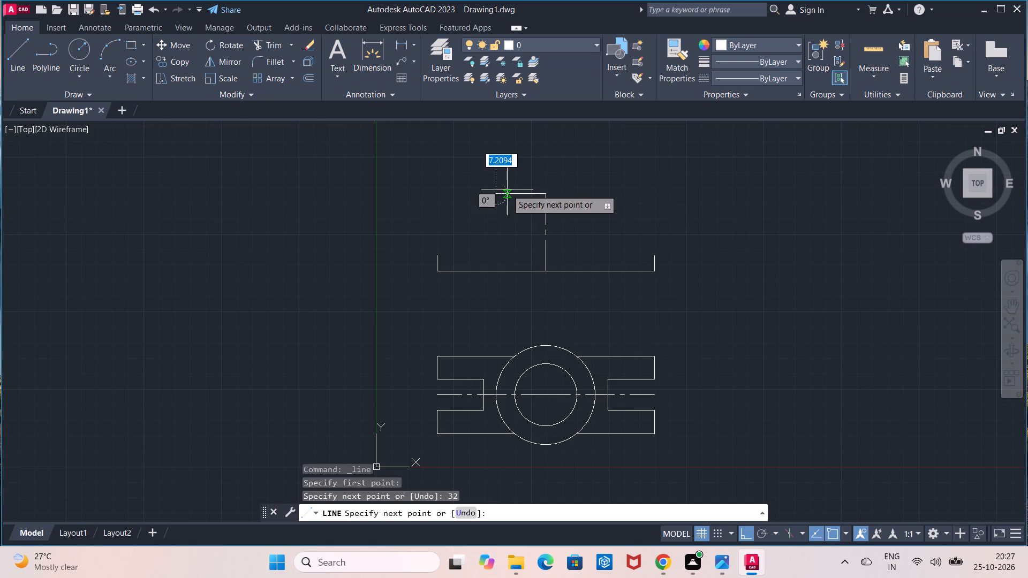
pyautogui.press('Escape')
pyautogui.click(22, 69)
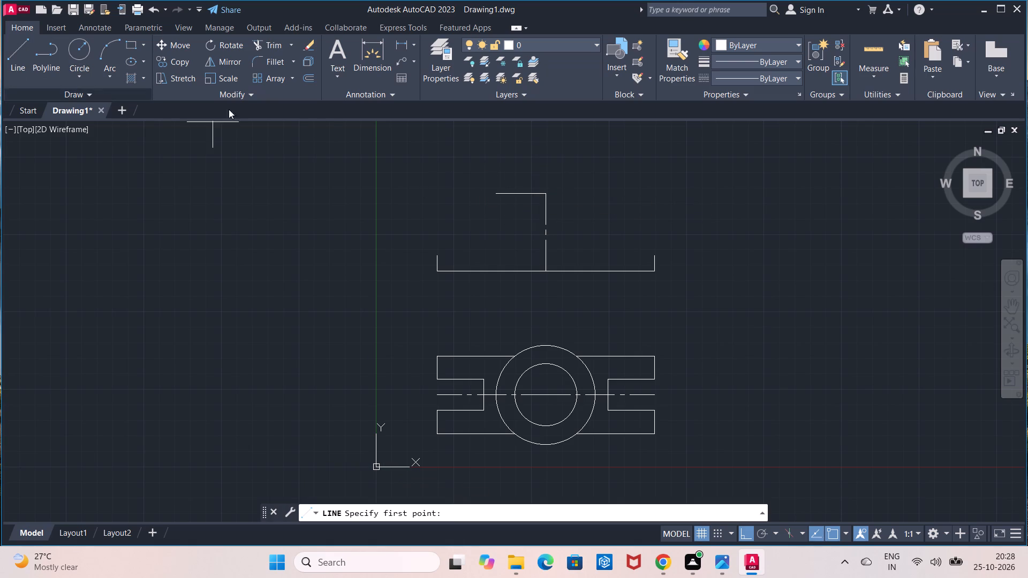
pyautogui.click(546, 195)
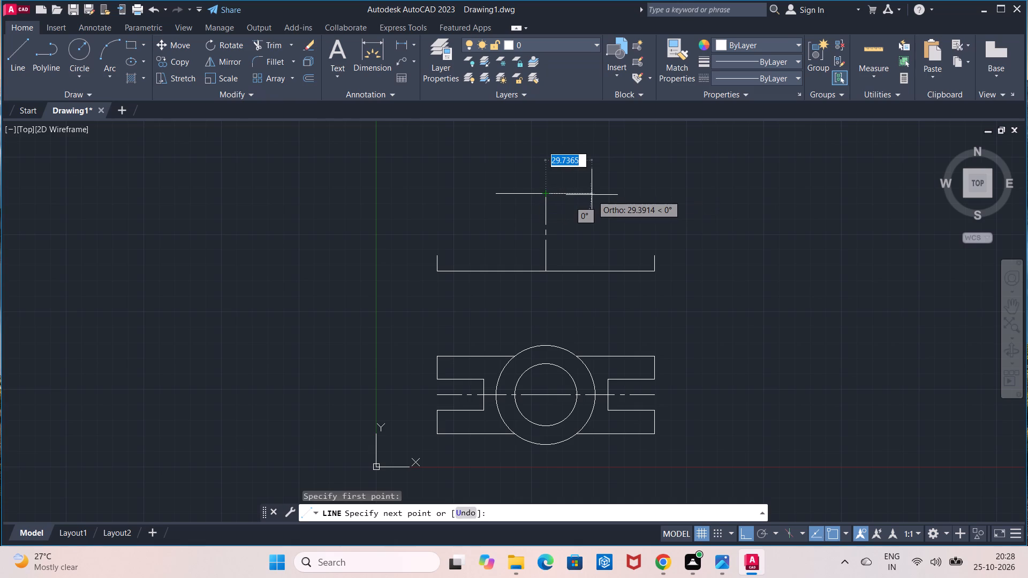
pyautogui.write('32')
pyautogui.press('Return')
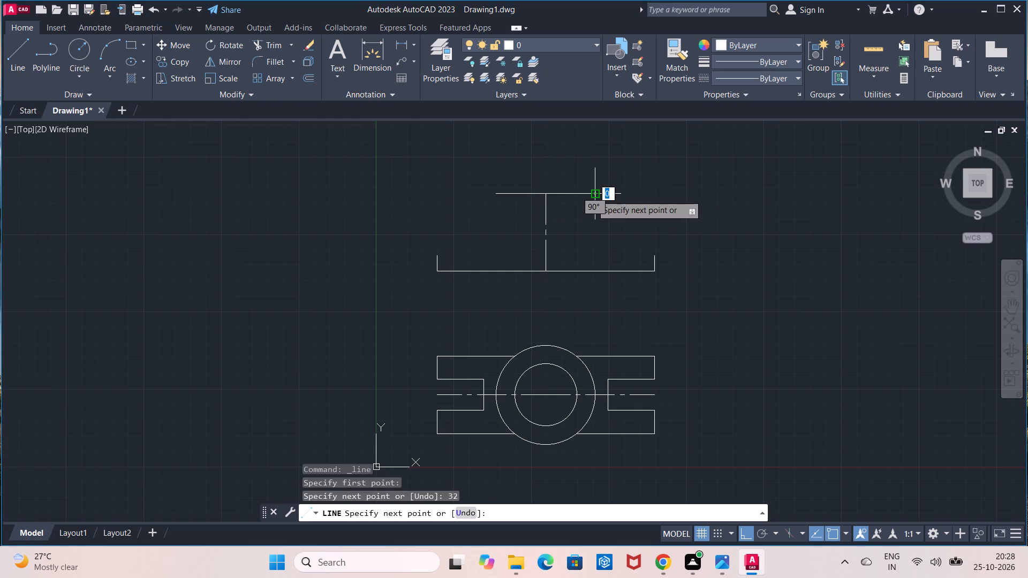
pyautogui.press('Escape')
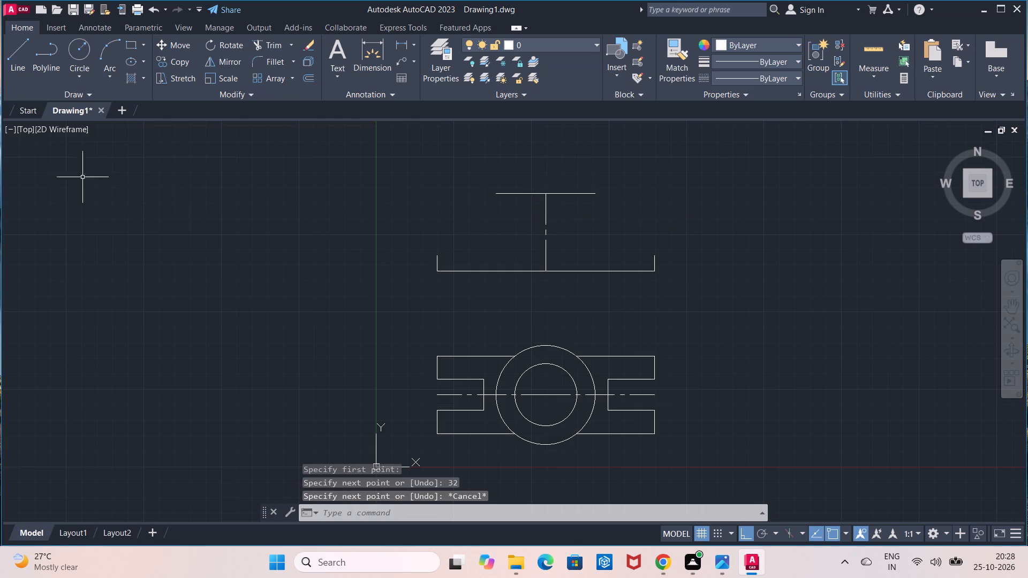
# Check the overall width of the front view's top edge with a linear dimension, without placing it.
pyautogui.click(398, 44)
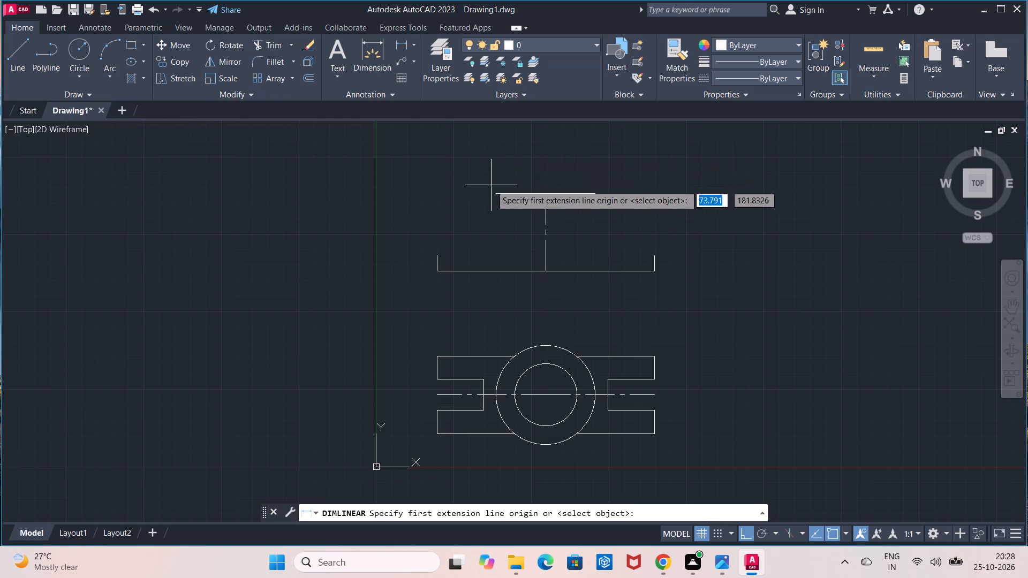
pyautogui.click(495, 190)
pyautogui.click(596, 191)
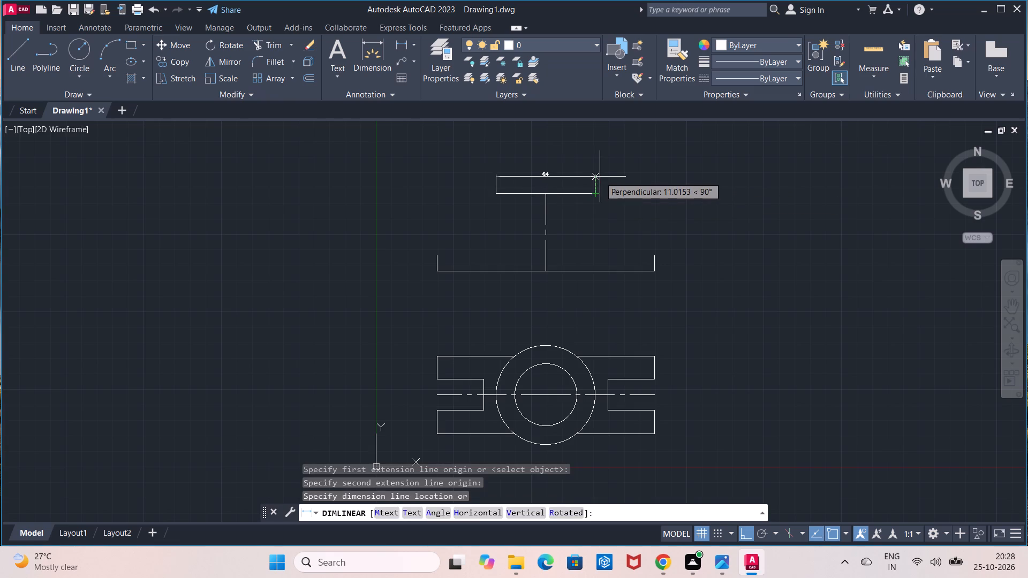
pyautogui.scroll(1, 600, 177)
pyautogui.press('Escape')
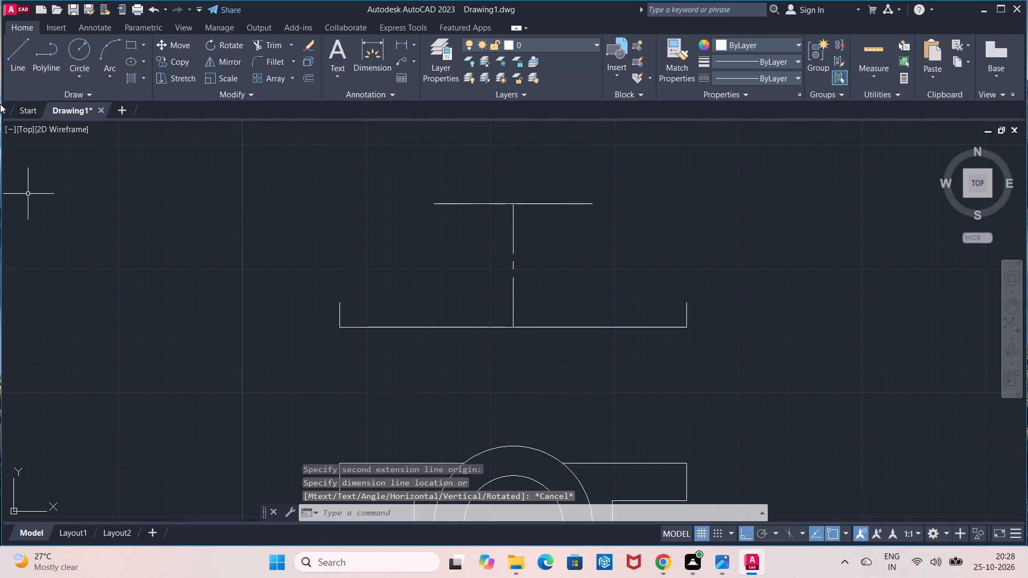
# Draw the front view's left profile from the top edge's left end: 40 down, and across to the left end line's top.
pyautogui.click(13, 64)
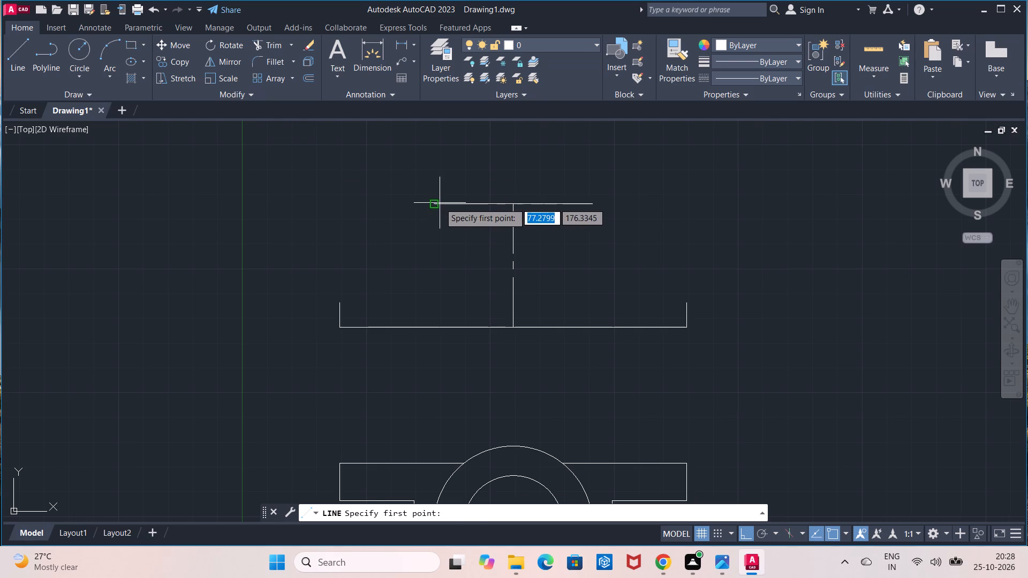
pyautogui.click(440, 203)
pyautogui.write('40')
pyautogui.press('Return')
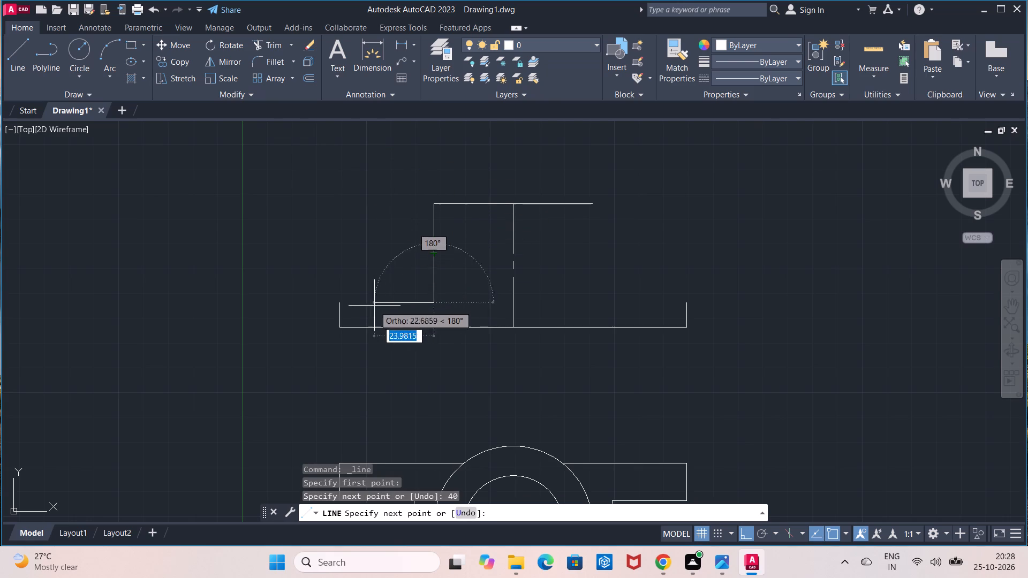
pyautogui.click(341, 303)
pyautogui.press('Escape')
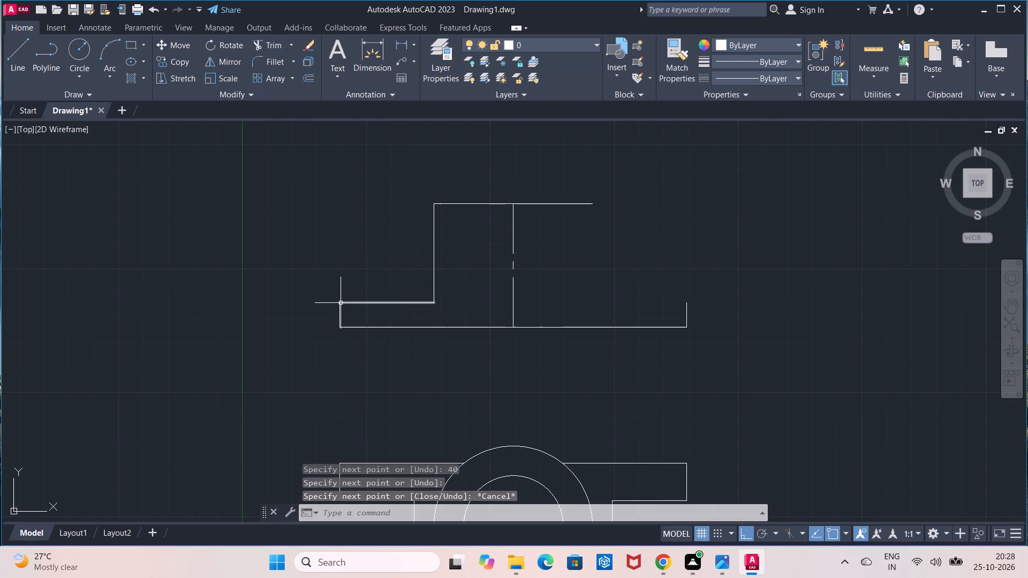
# Draw the front view's right profile from the top edge's right end: 40 down, and across to the right end line's top.
pyautogui.click(11, 59)
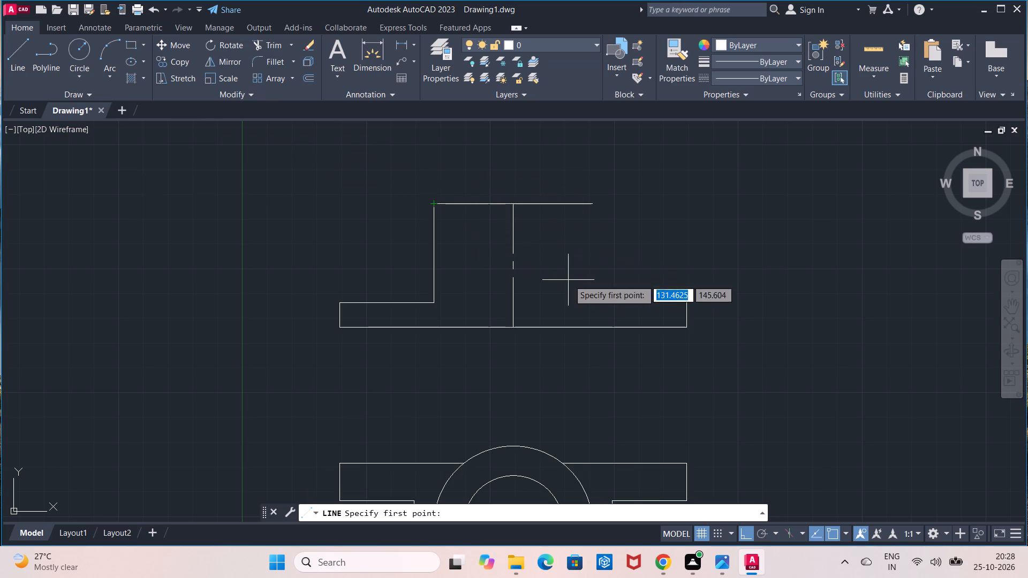
pyautogui.click(595, 207)
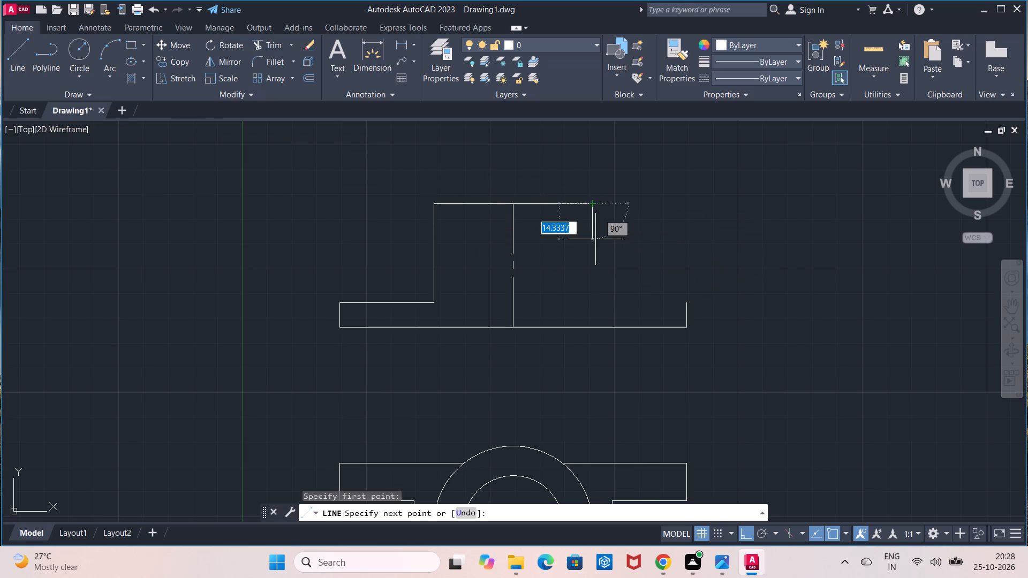
pyautogui.write('40')
pyautogui.press('Return')
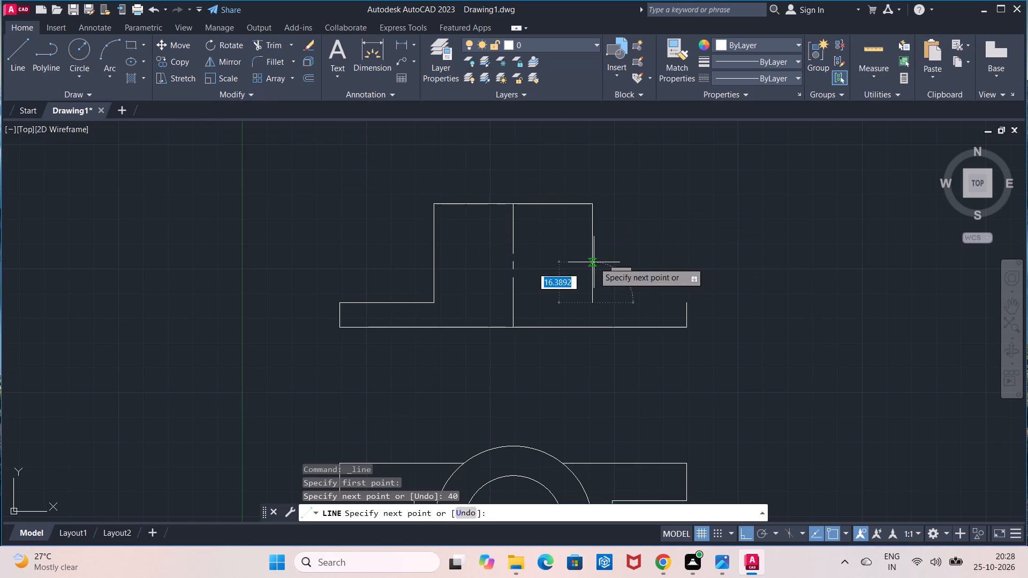
pyautogui.click(685, 305)
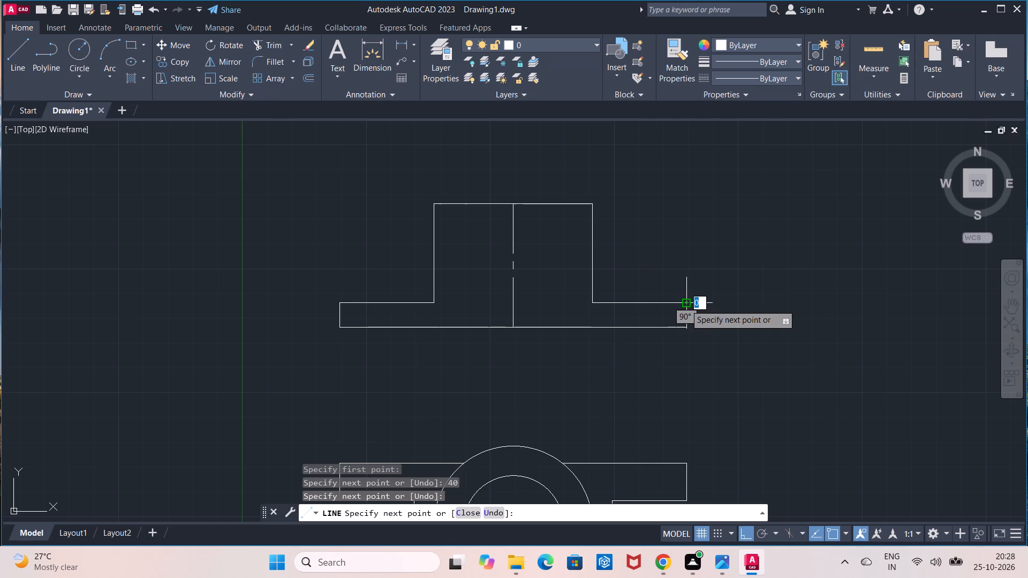
pyautogui.press('Escape')
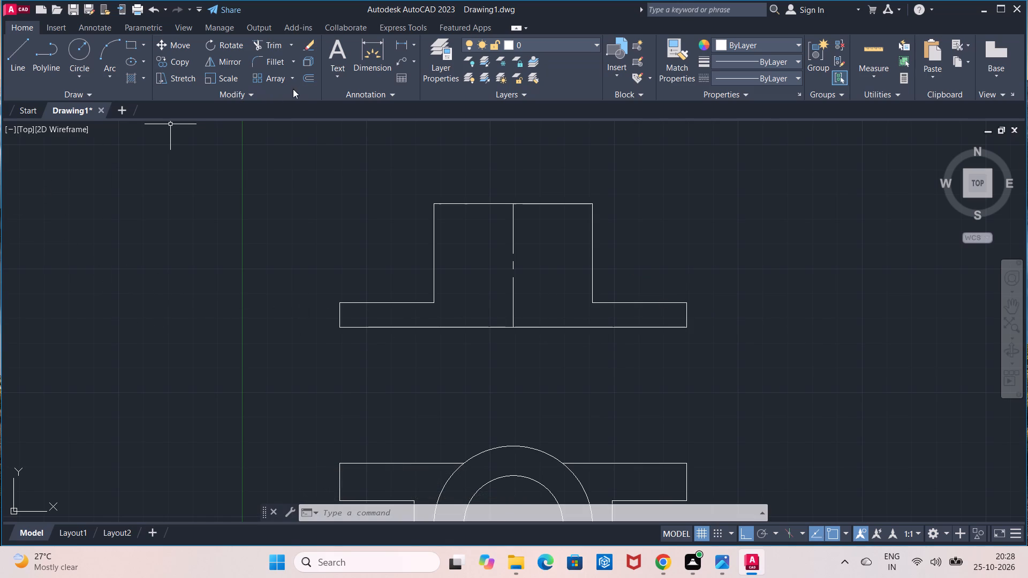
# Offset the left and right end lines of the front view's base inward by 30 units.
pyautogui.click(304, 80)
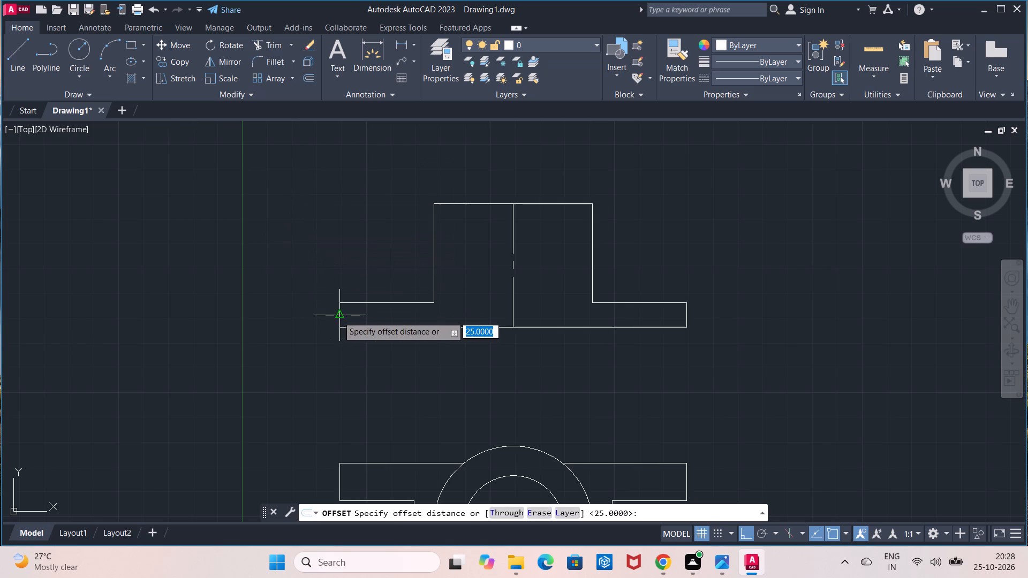
pyautogui.click(338, 316)
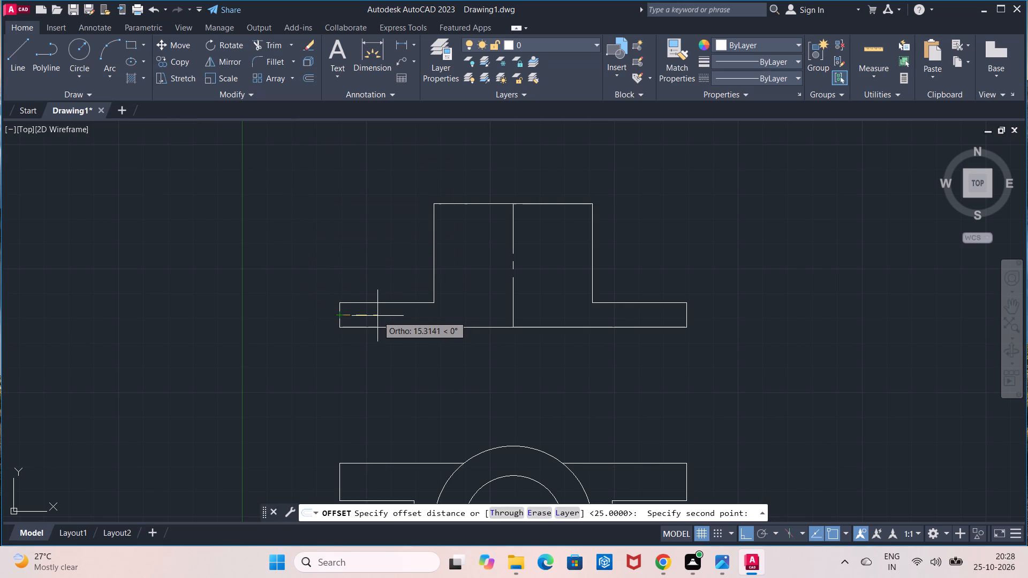
pyautogui.press('3')
pyautogui.press('0')
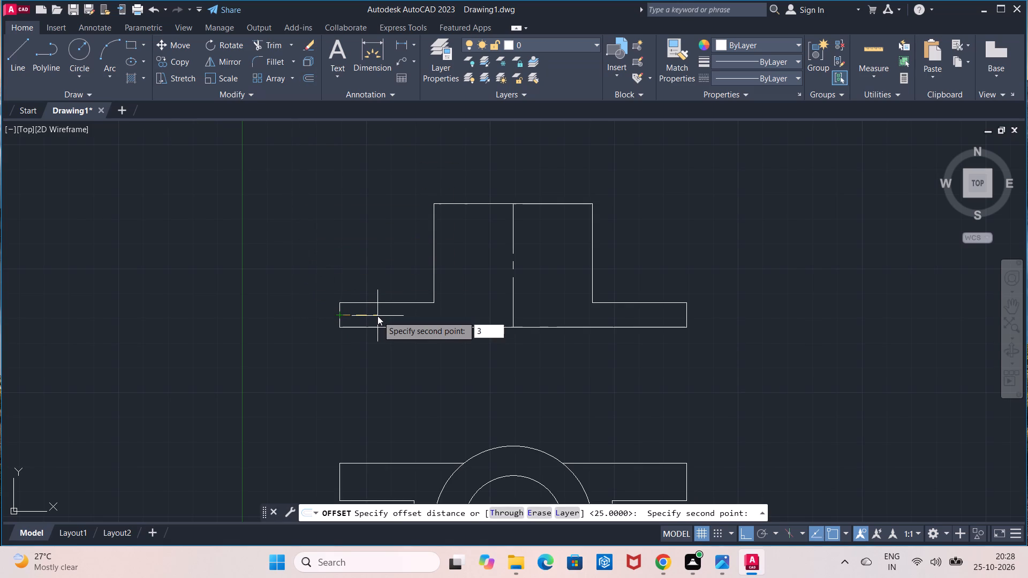
pyautogui.press('Return')
pyautogui.click(340, 322)
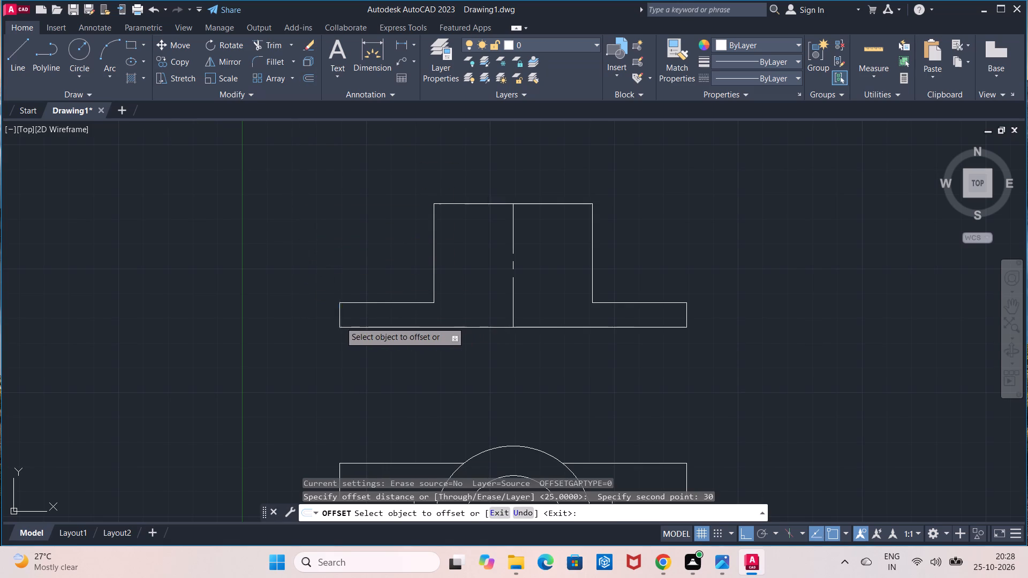
pyautogui.click(385, 317)
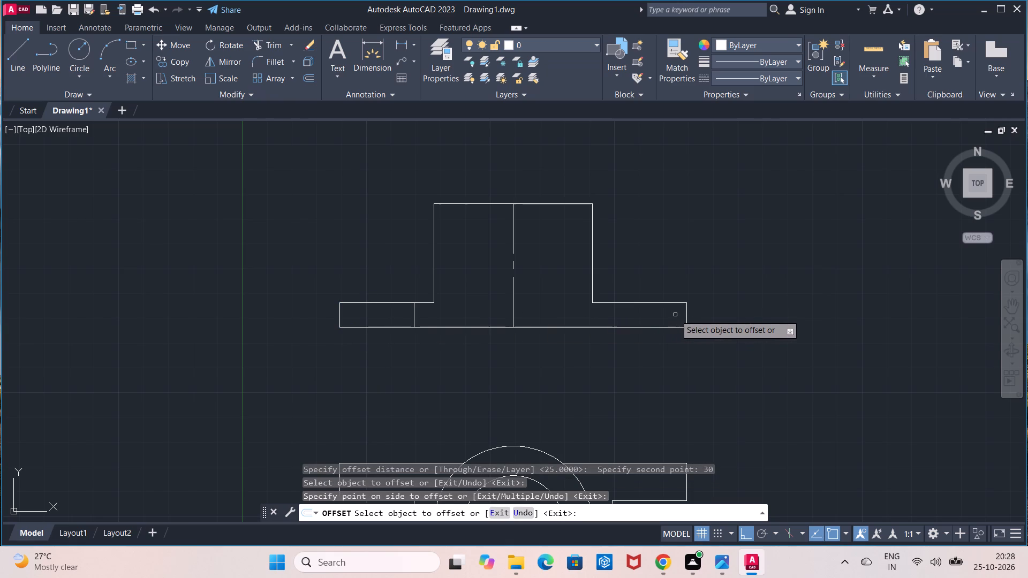
pyautogui.click(686, 315)
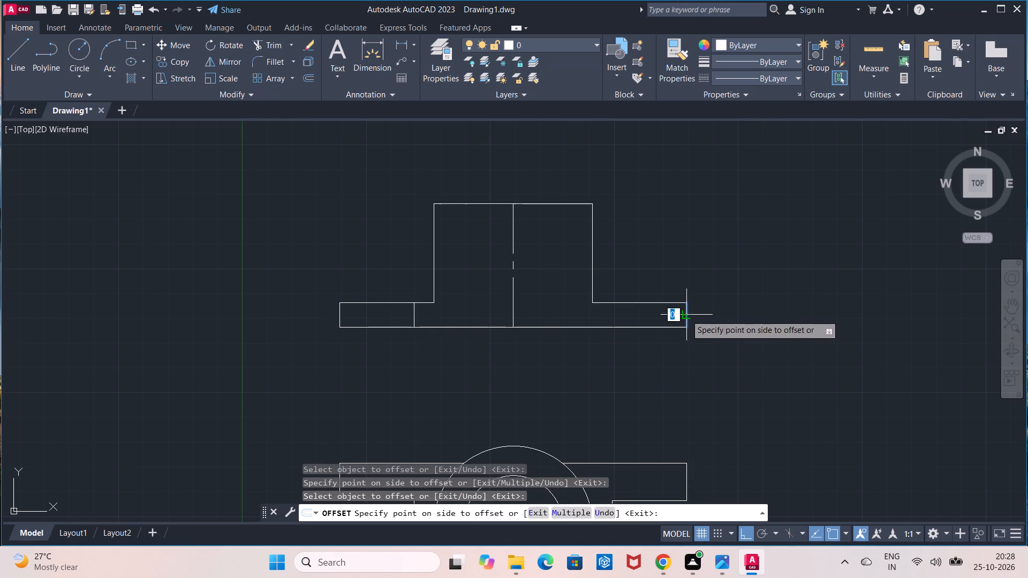
pyautogui.click(621, 314)
pyautogui.press('Escape')
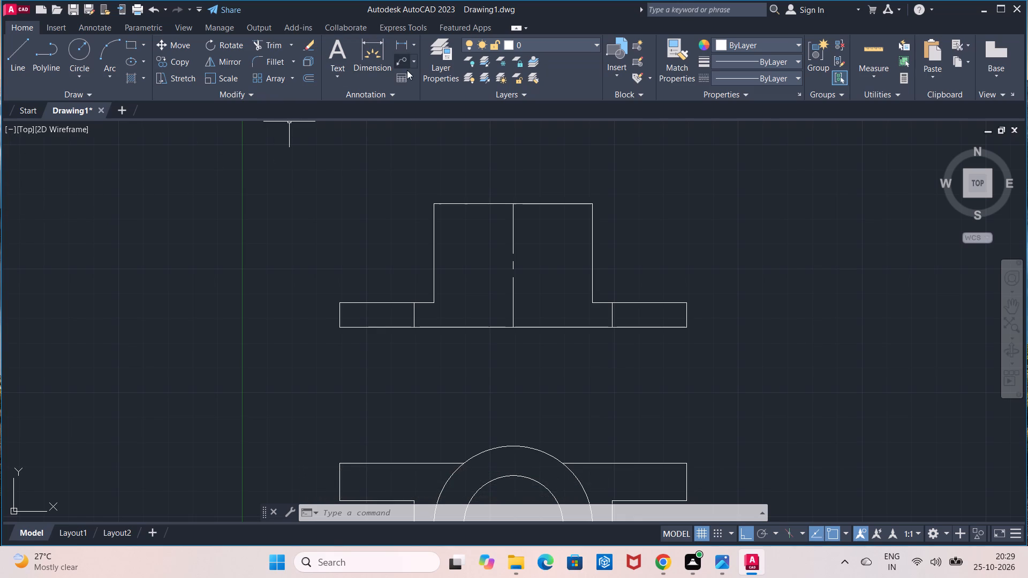
pyautogui.click(312, 74)
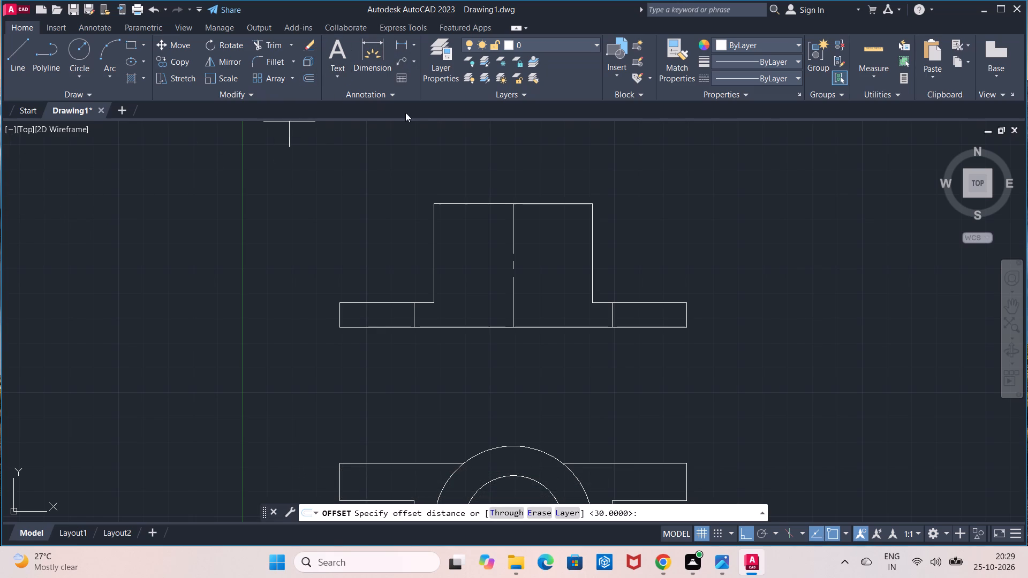
pyautogui.press('Escape')
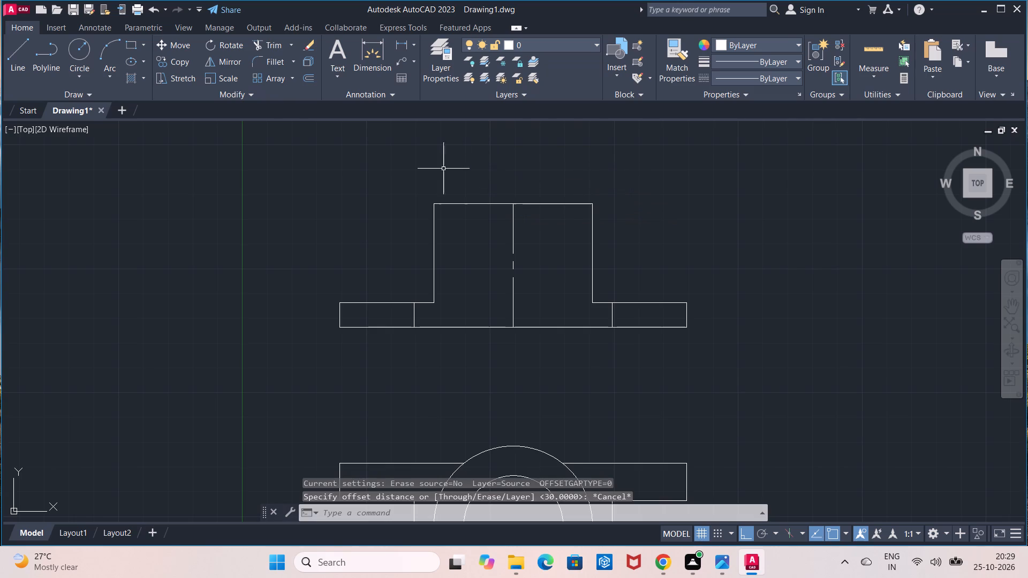
# Join the two collinear line segments of the front view's top edge into a single line.
pyautogui.click(383, 164)
pyautogui.click(627, 226)
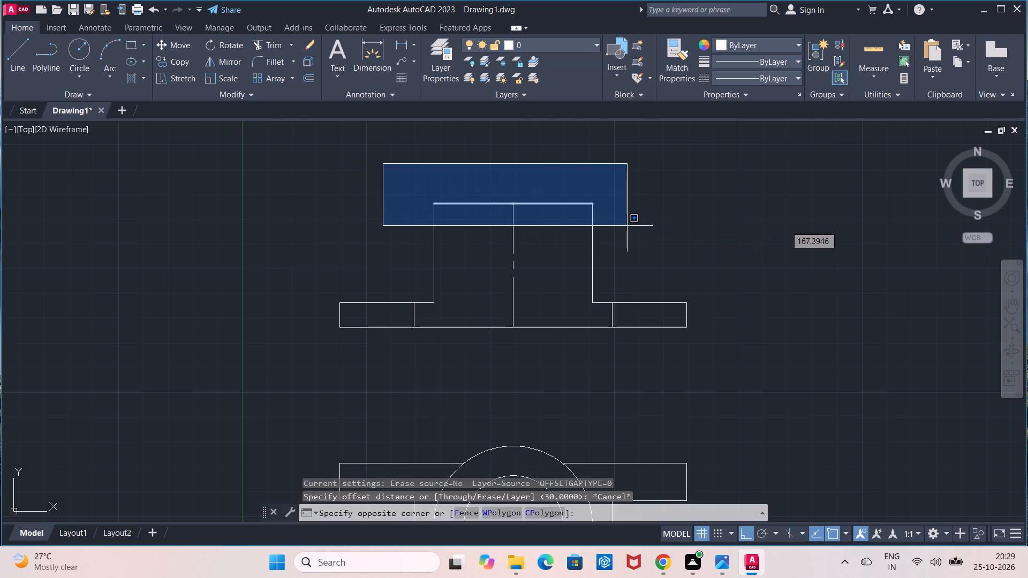
pyautogui.press('j')
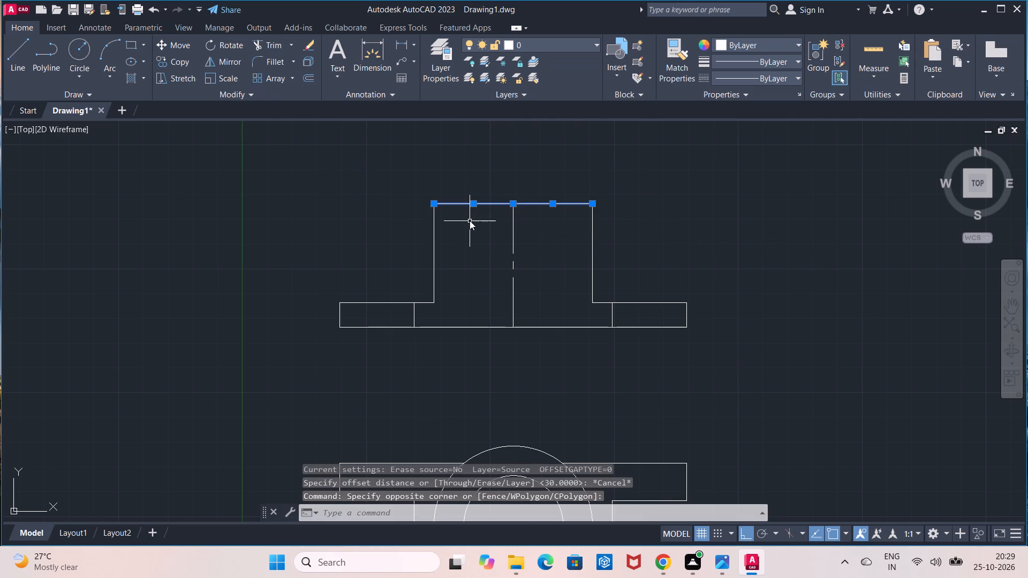
pyautogui.write('oi')
pyautogui.click(504, 252)
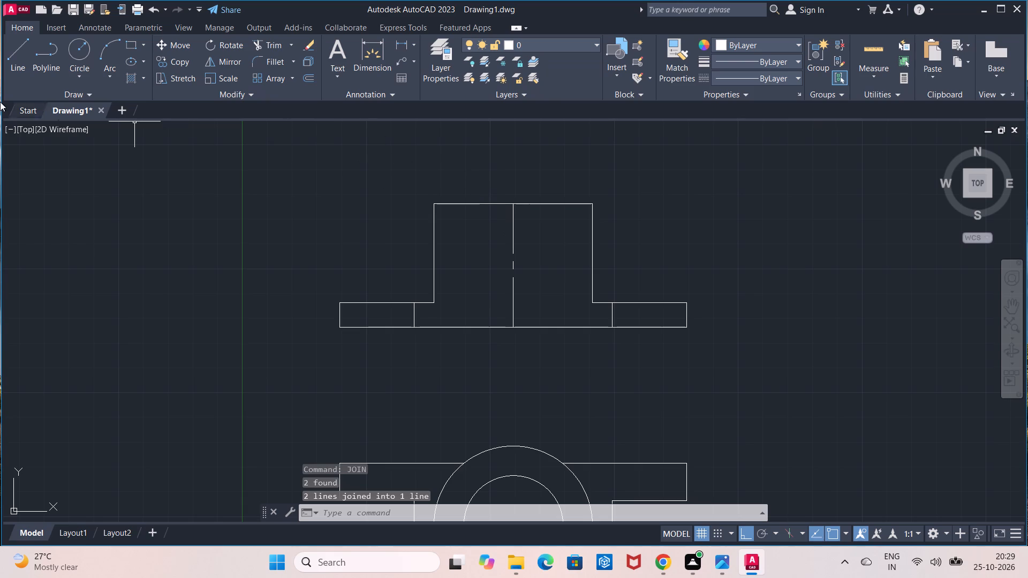
# Offset the front view's joined top edge downward by 24 units.
pyautogui.click(307, 77)
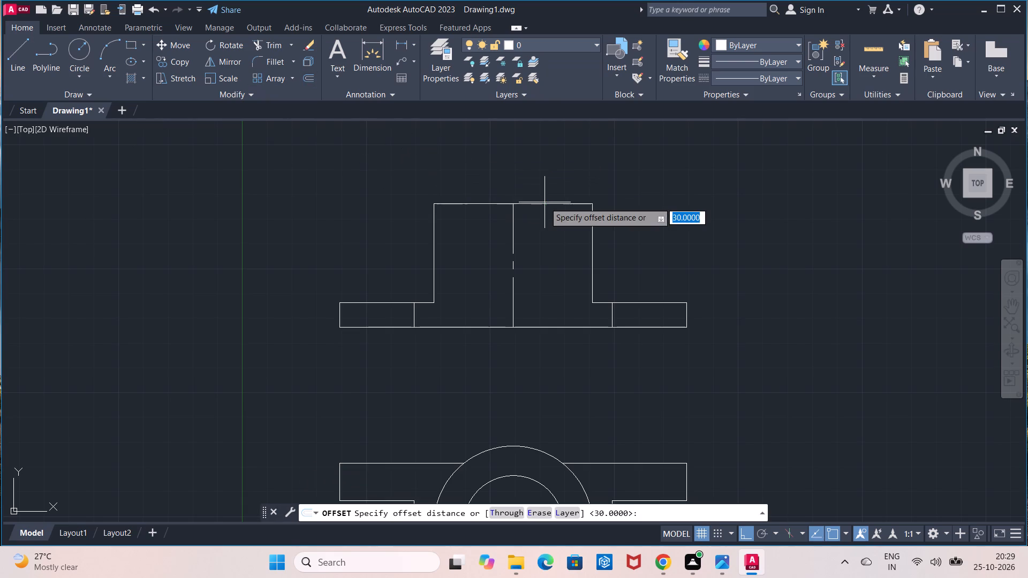
pyautogui.click(521, 203)
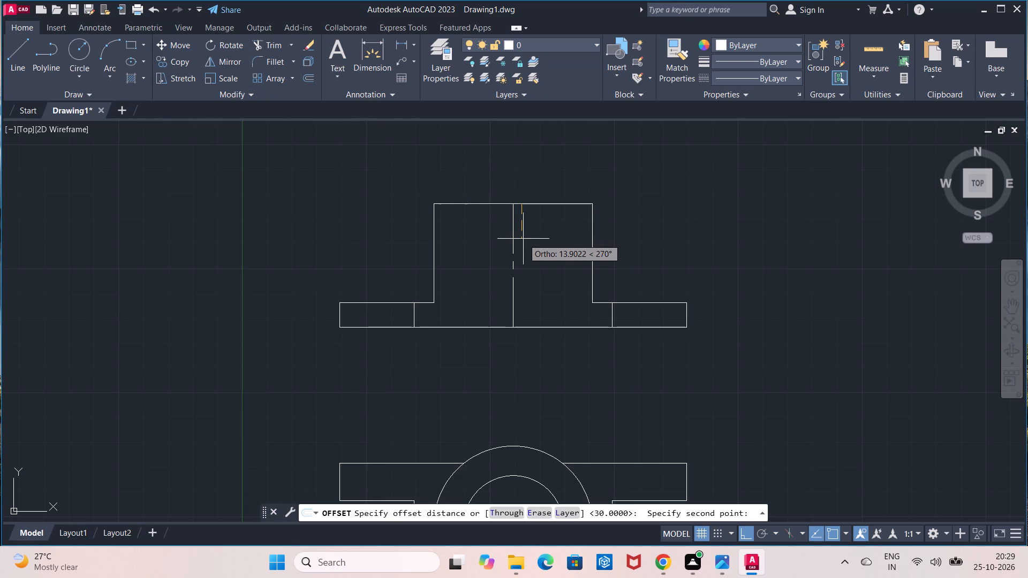
pyautogui.press('2')
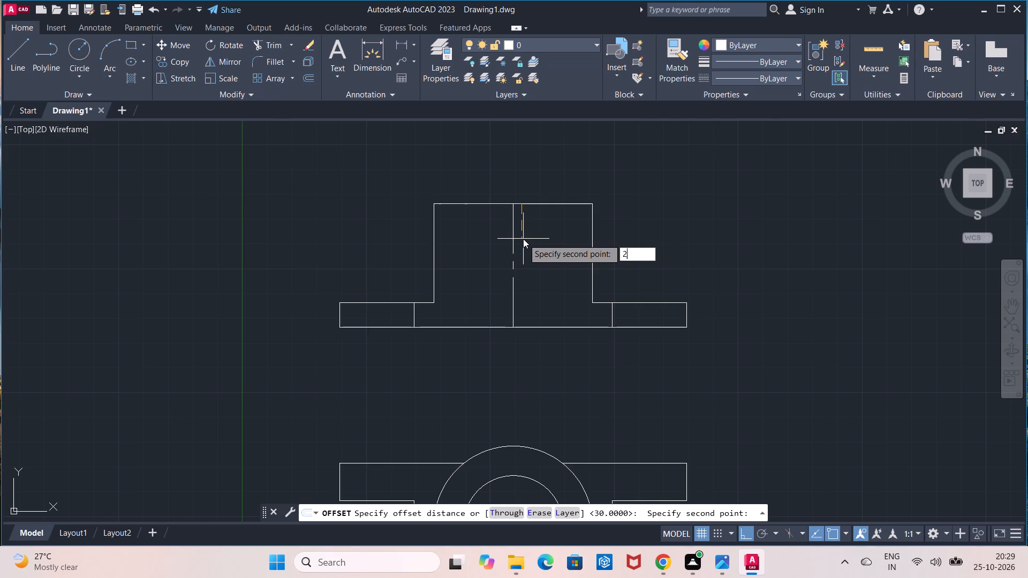
pyautogui.press('4')
pyautogui.press('Return')
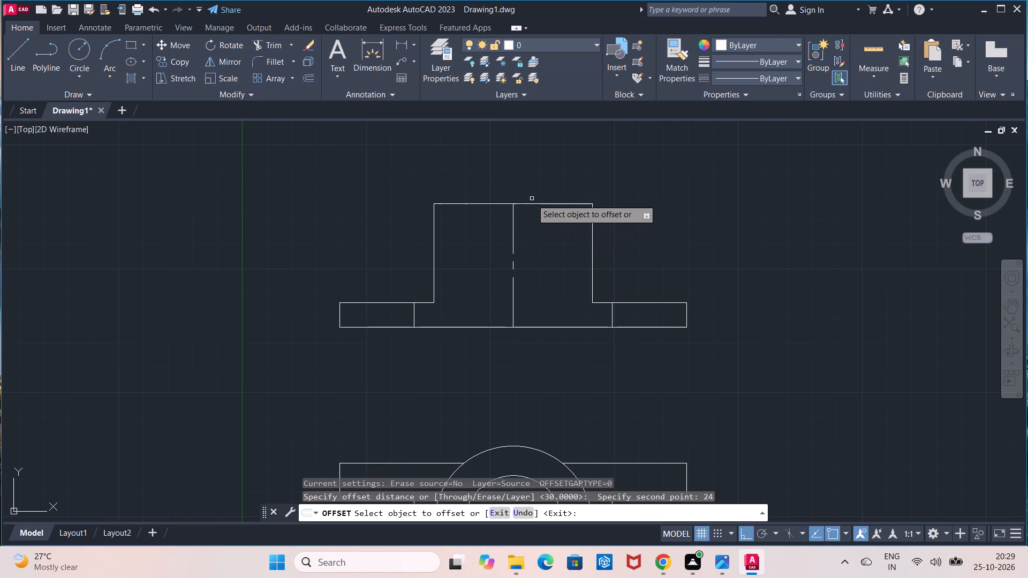
pyautogui.click(531, 202)
pyautogui.click(531, 232)
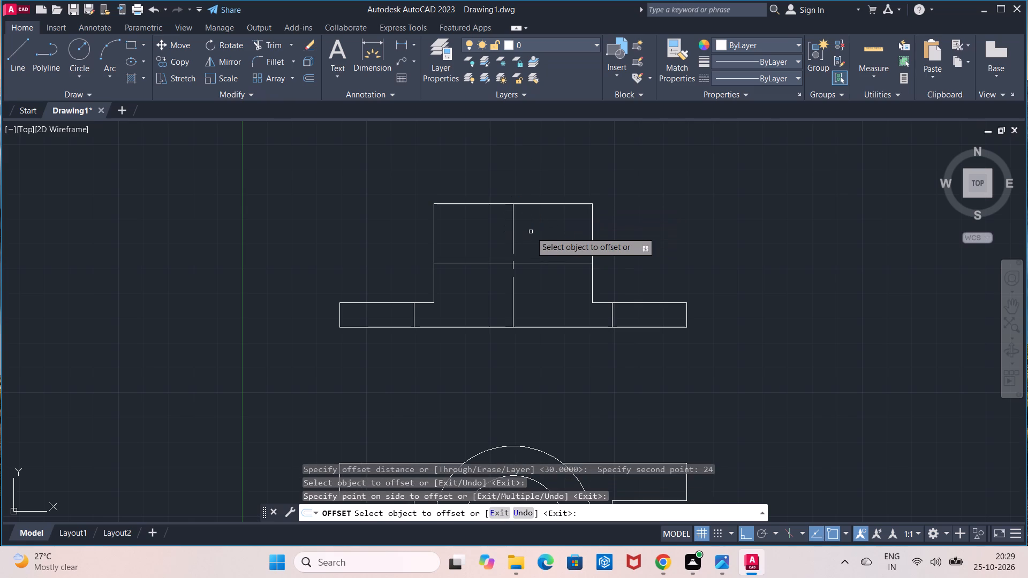
pyautogui.press('Escape')
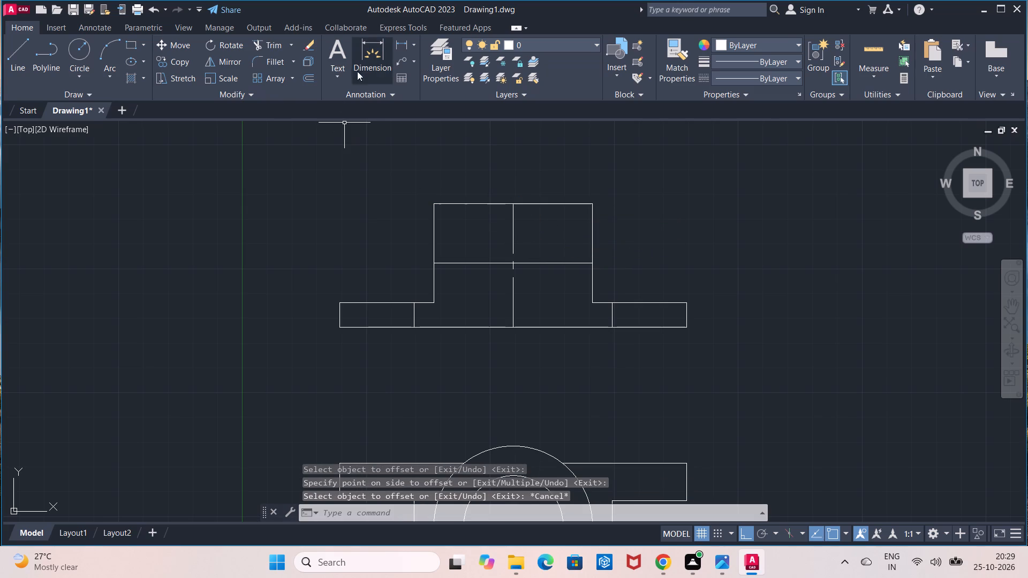
# Check the vertical distance between the front view's top edge and its offset line with a linear dimension, without placing it.
pyautogui.click(395, 39)
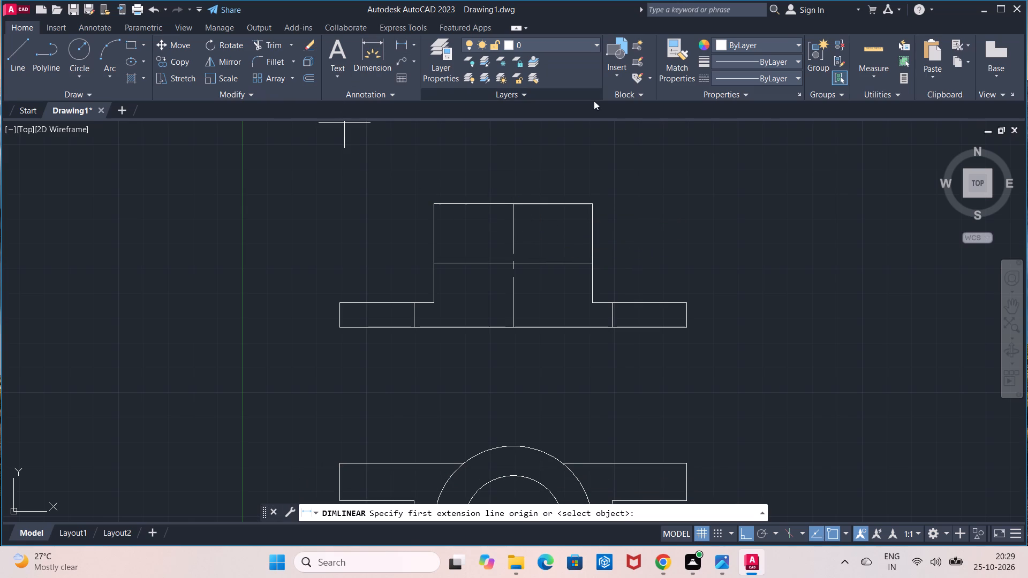
pyautogui.click(595, 202)
pyautogui.click(590, 265)
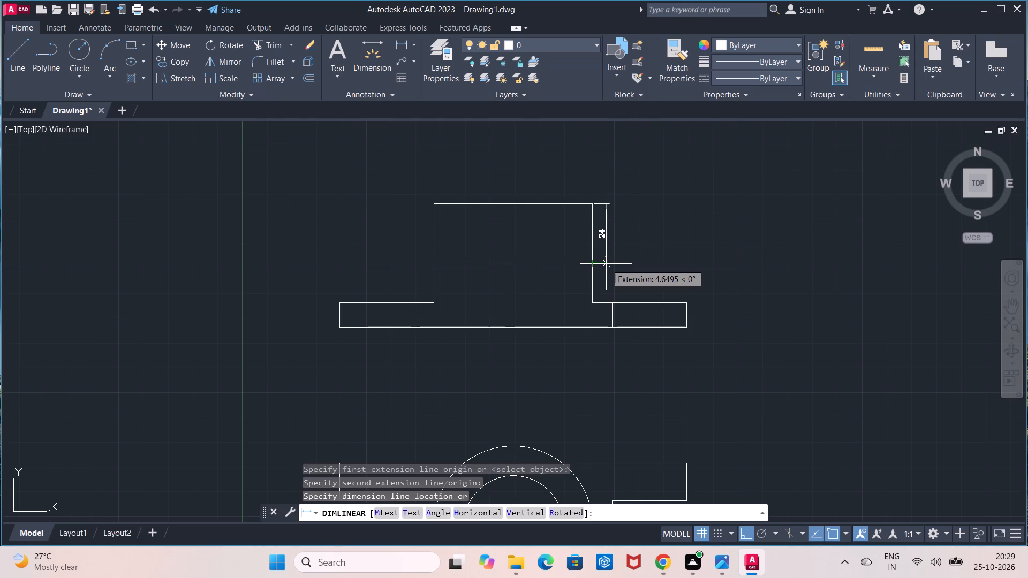
pyautogui.press('Escape')
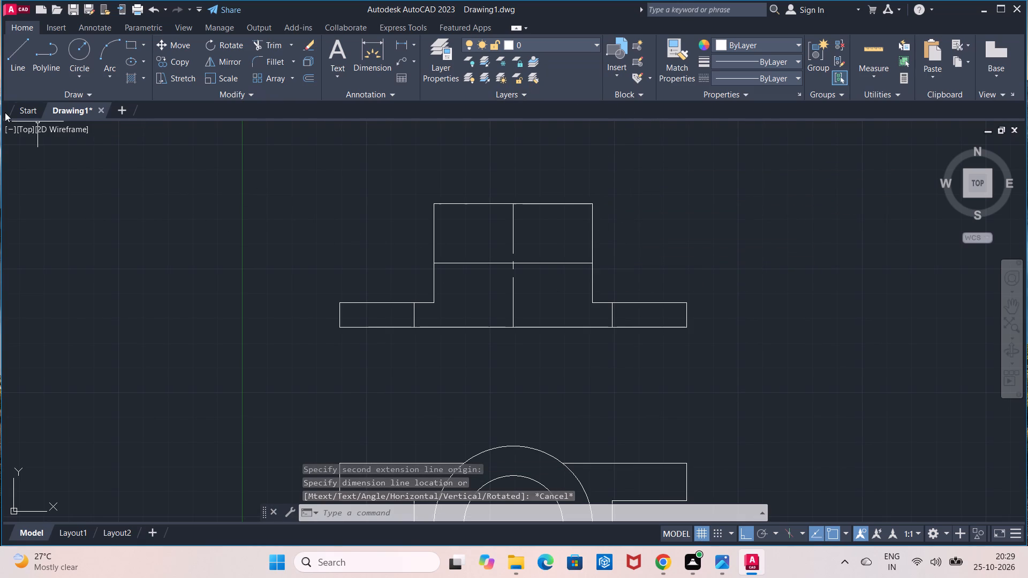
# Offset the front view's vertical centre line by 20 units to both sides.
pyautogui.click(307, 80)
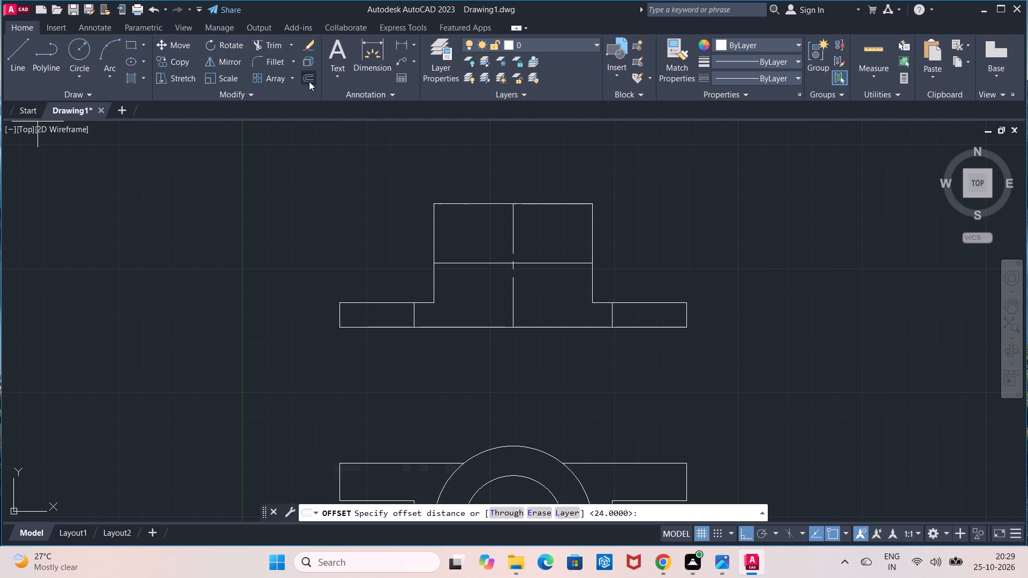
pyautogui.click(512, 288)
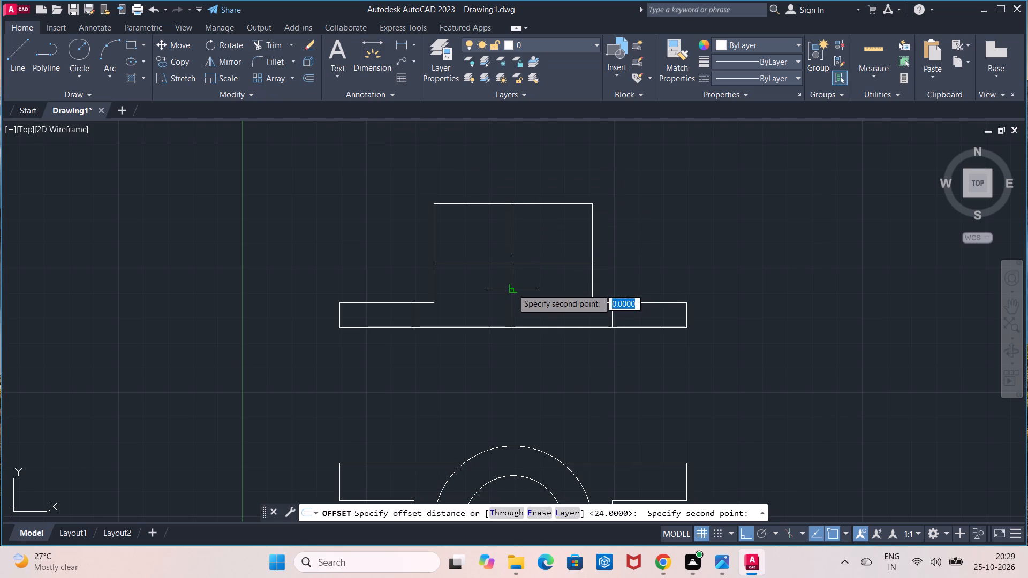
pyautogui.press('2')
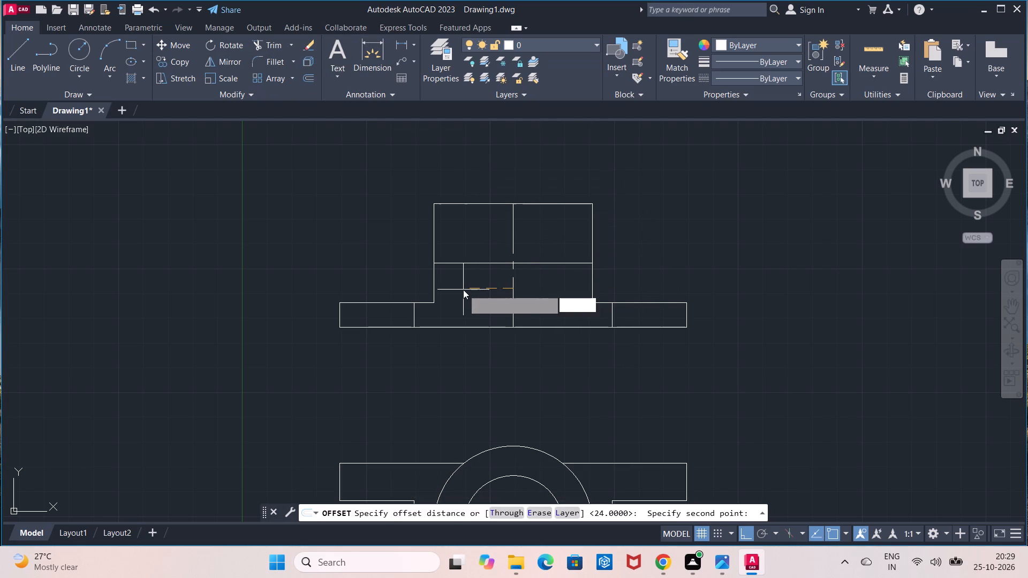
pyautogui.press('0')
pyautogui.press('Return')
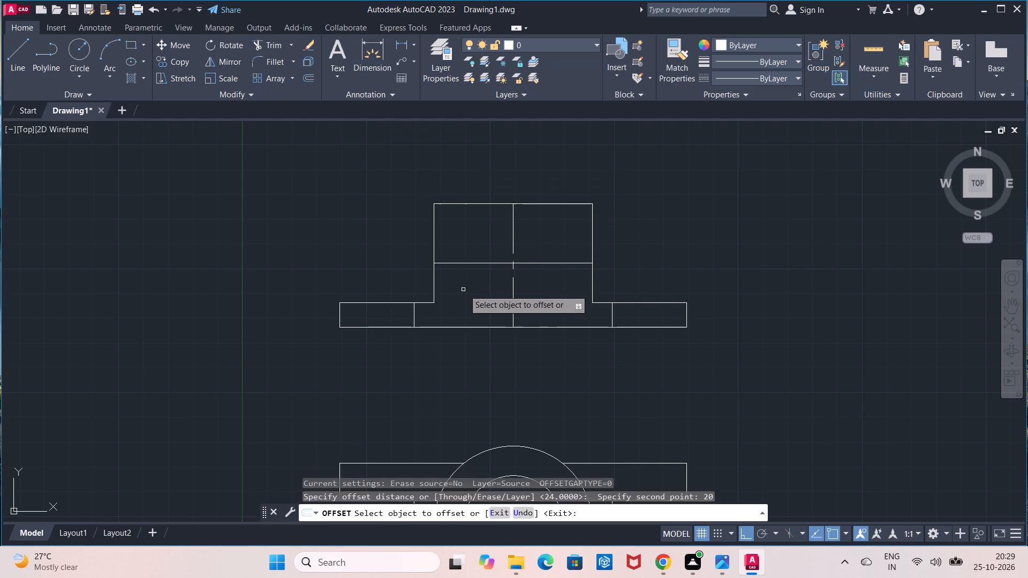
pyautogui.click(513, 287)
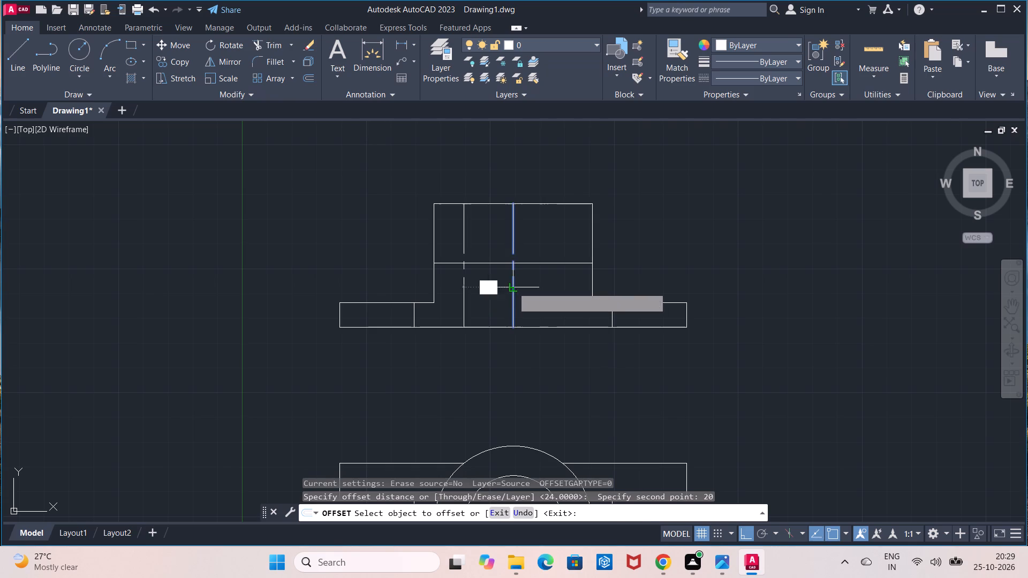
pyautogui.click(486, 286)
pyautogui.click(514, 287)
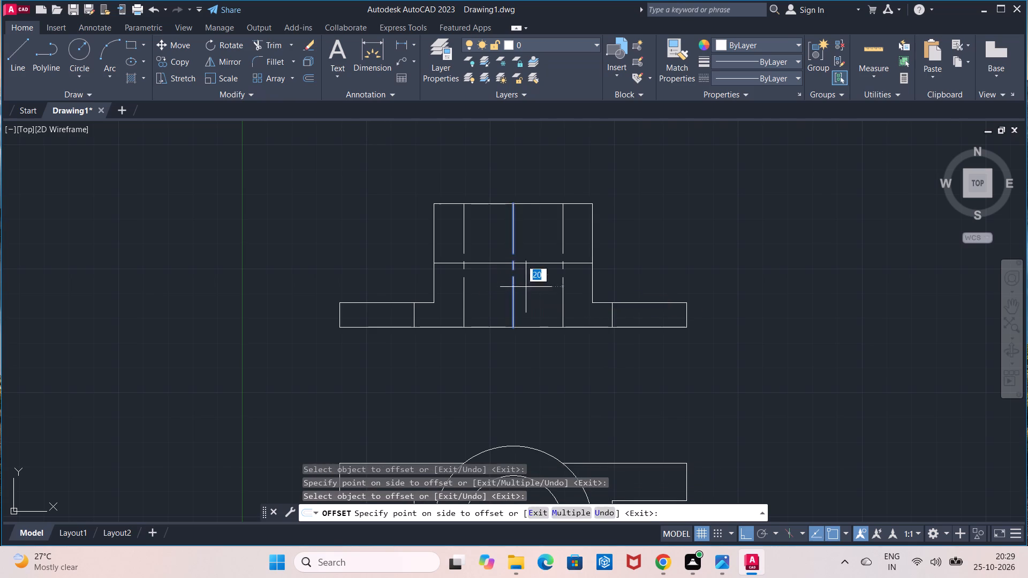
pyautogui.click(549, 287)
pyautogui.press('Escape')
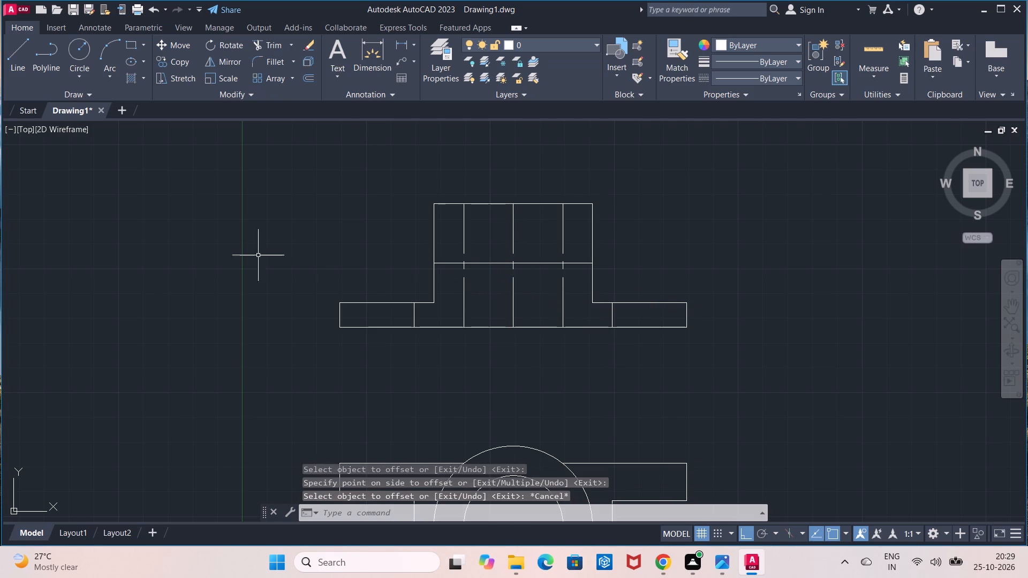
# Start the Trim command for the front view's lines.
pyautogui.click(262, 47)
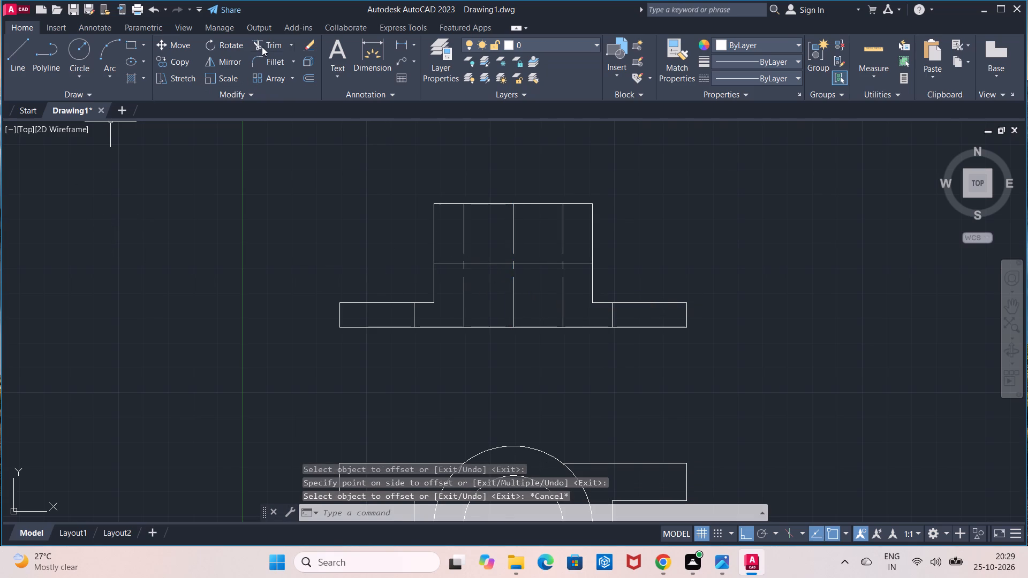
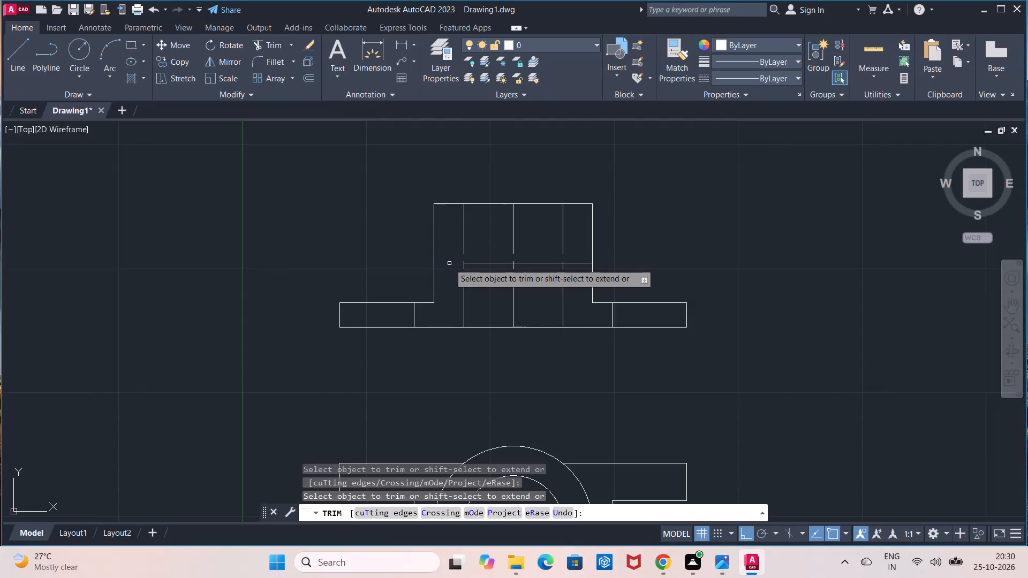
# Trim the offset bore lines below the bore floor and the floor line's overhang, leaving a closed bore outline in the front view.
pyautogui.click(463, 296)
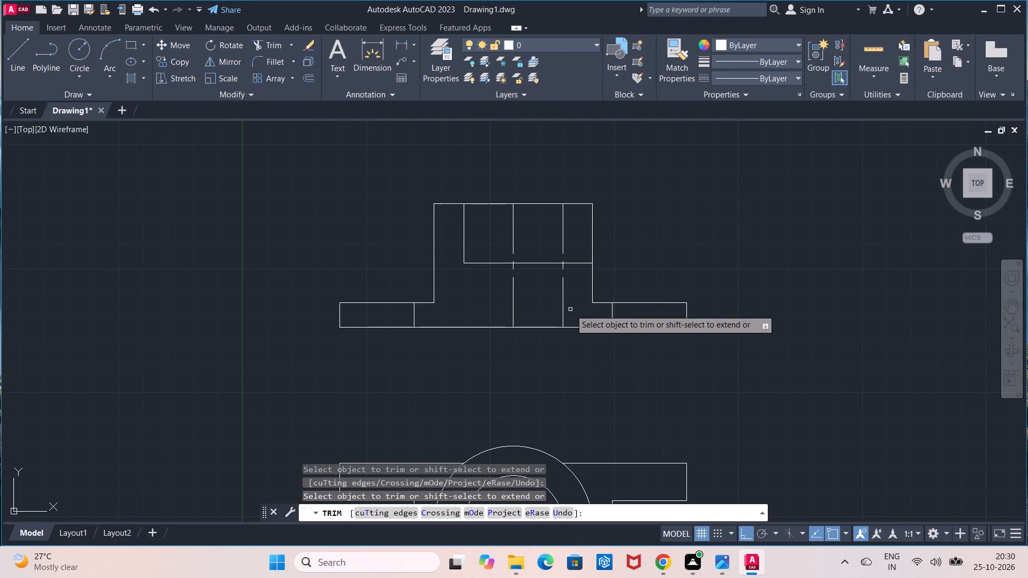
pyautogui.click(563, 312)
pyautogui.click(569, 262)
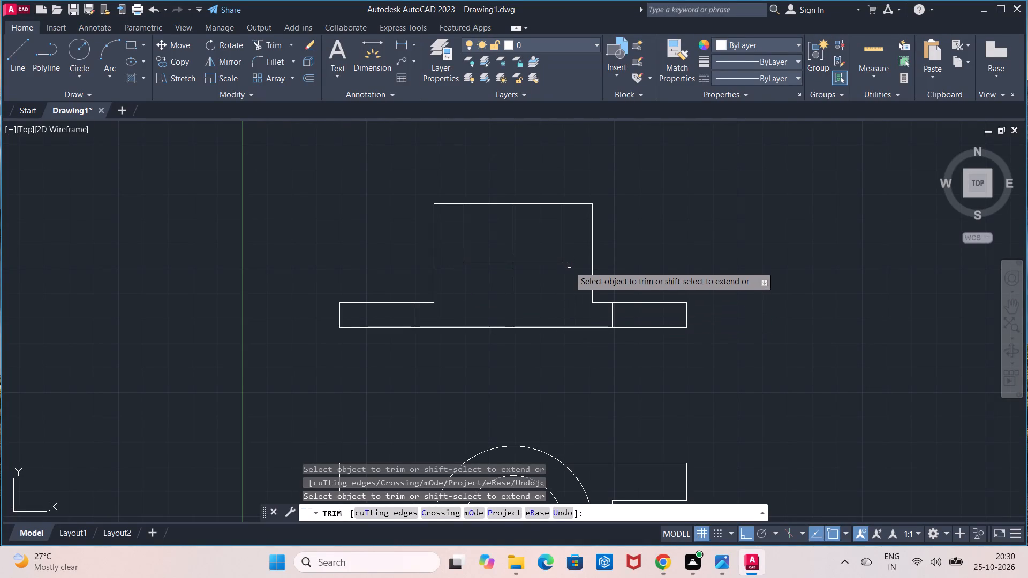
pyautogui.press('Escape')
# Set the linetype of the front view's two vertical bore lines to ByLayer.
pyautogui.click(464, 247)
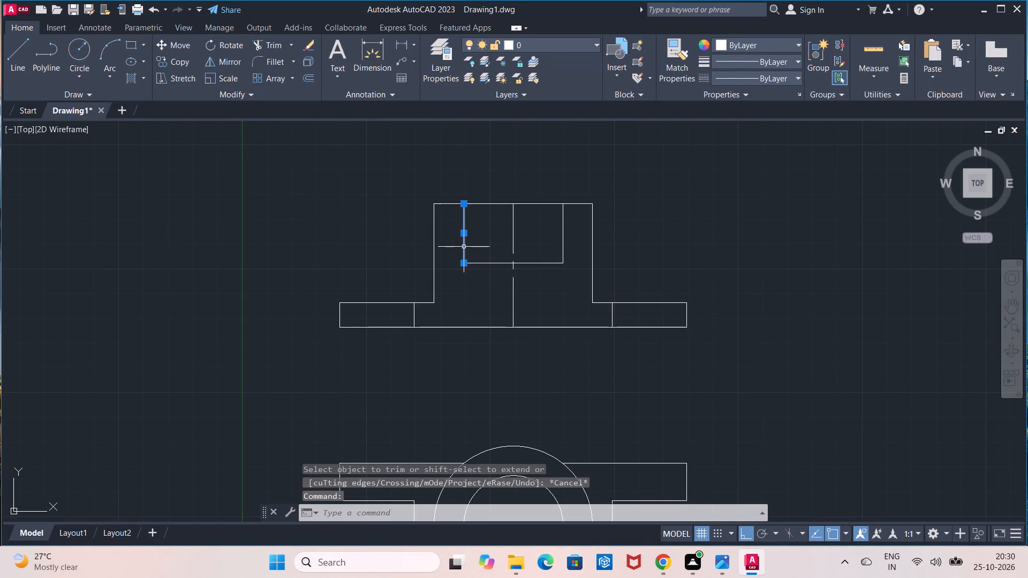
pyautogui.click(720, 83)
pyautogui.click(724, 92)
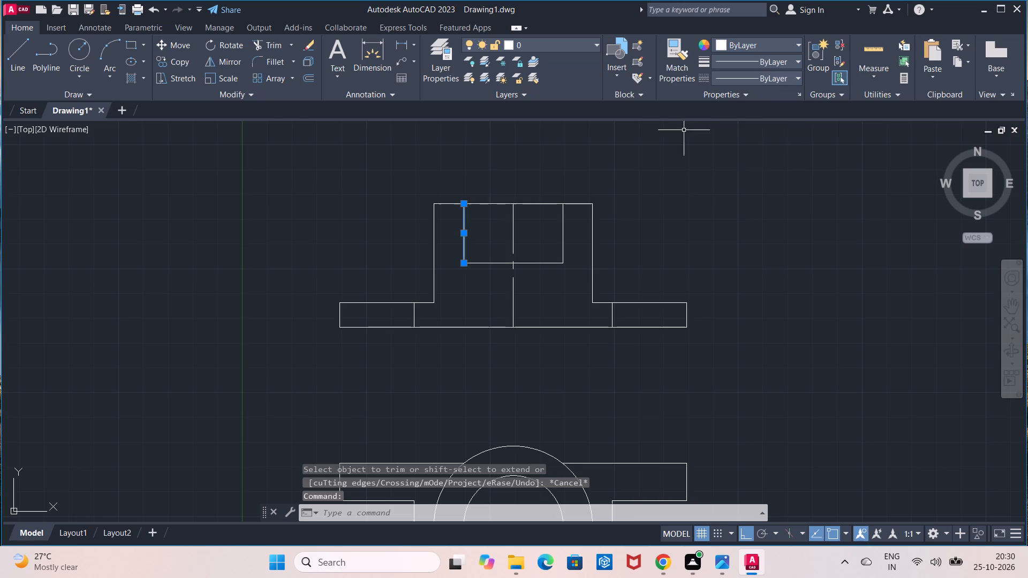
pyautogui.click(563, 246)
pyautogui.click(716, 80)
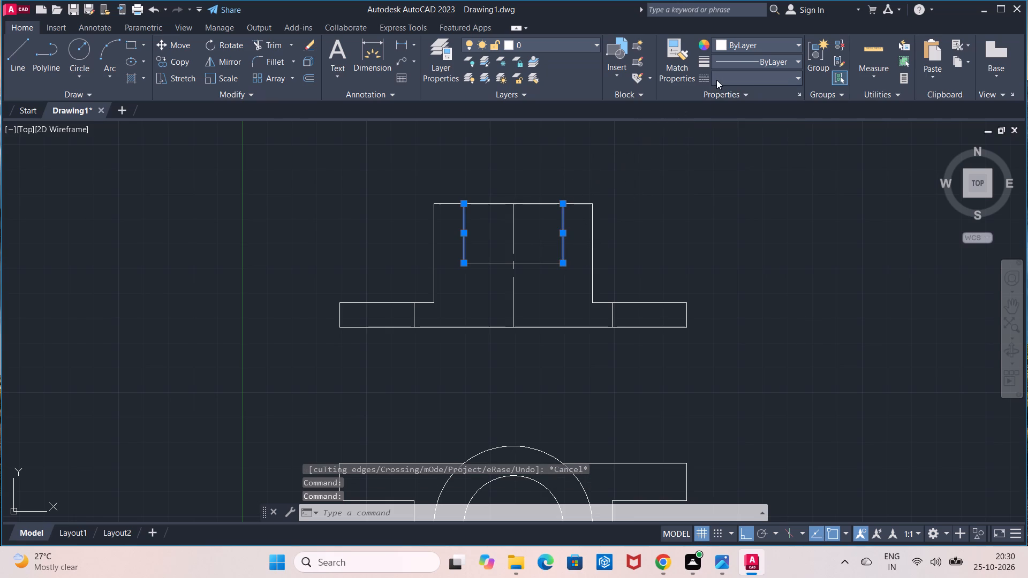
pyautogui.click(720, 90)
pyautogui.press('Escape')
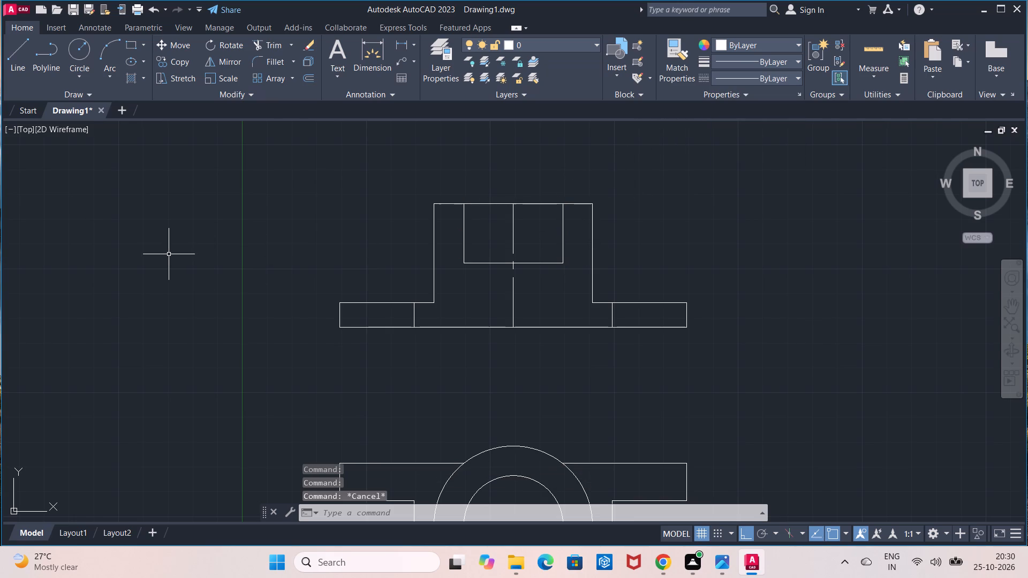
# Hatch the front view's solid material on both sides of the centre line with the ANSI31 pattern, leaving the bore and outer arm ends unhatched.
pyautogui.scroll(-1, 169, 254)
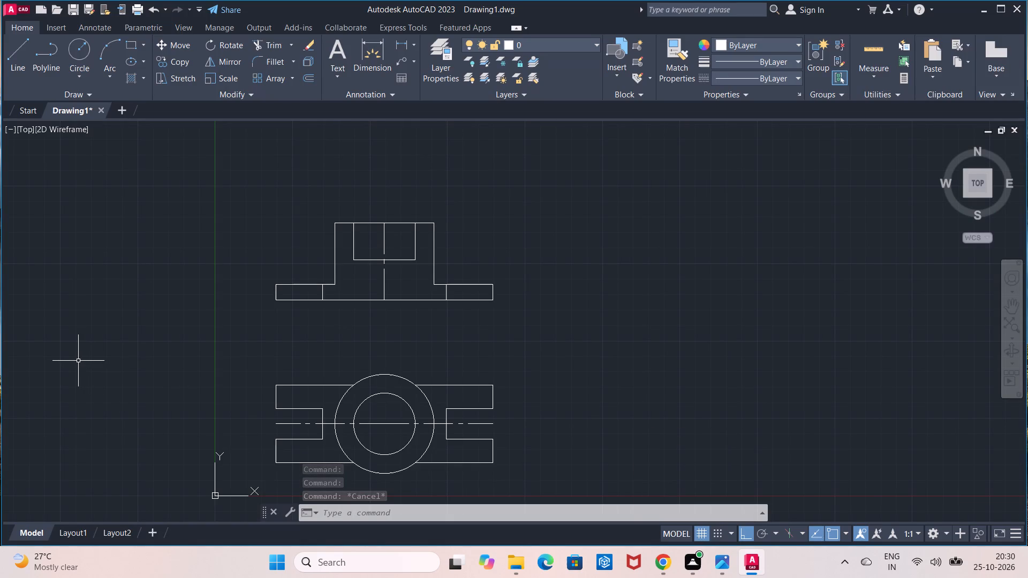
pyautogui.scroll(1, 244, 353)
pyautogui.moveTo(323, 318); pyautogui.dragTo(301, 379, button='middle')
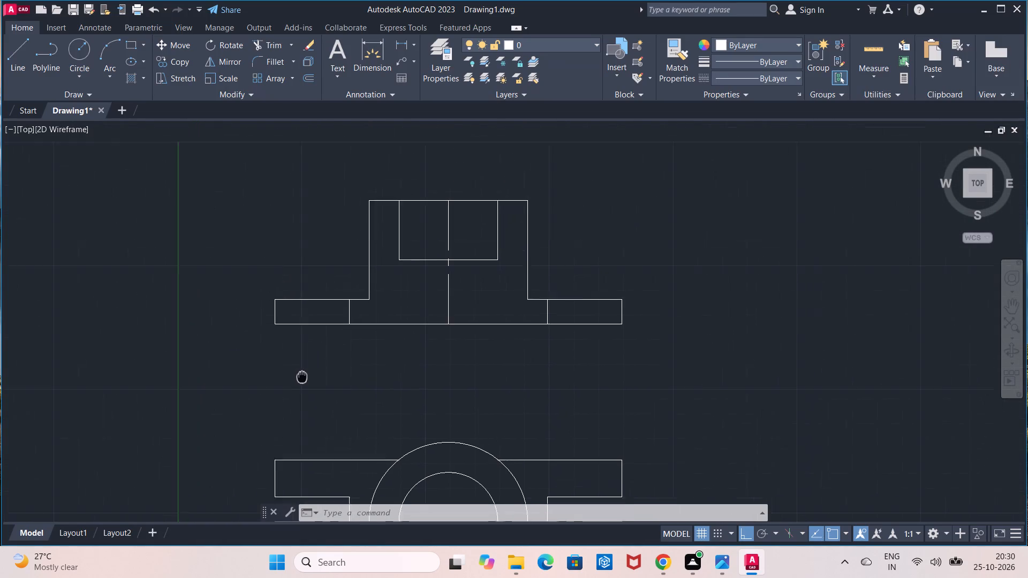
pyautogui.moveTo(301, 379); pyautogui.dragTo(300, 385, button='middle')
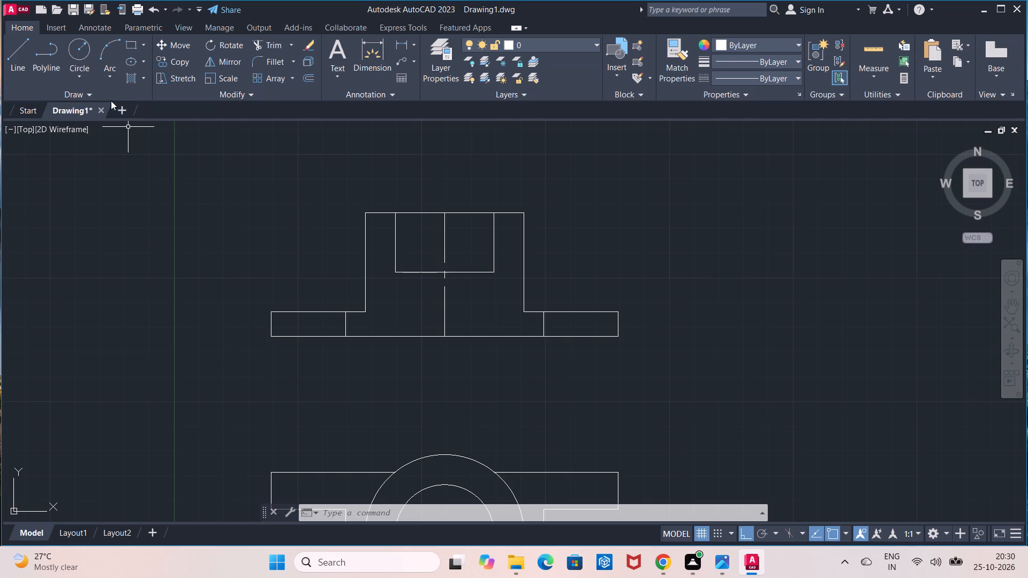
pyautogui.click(134, 80)
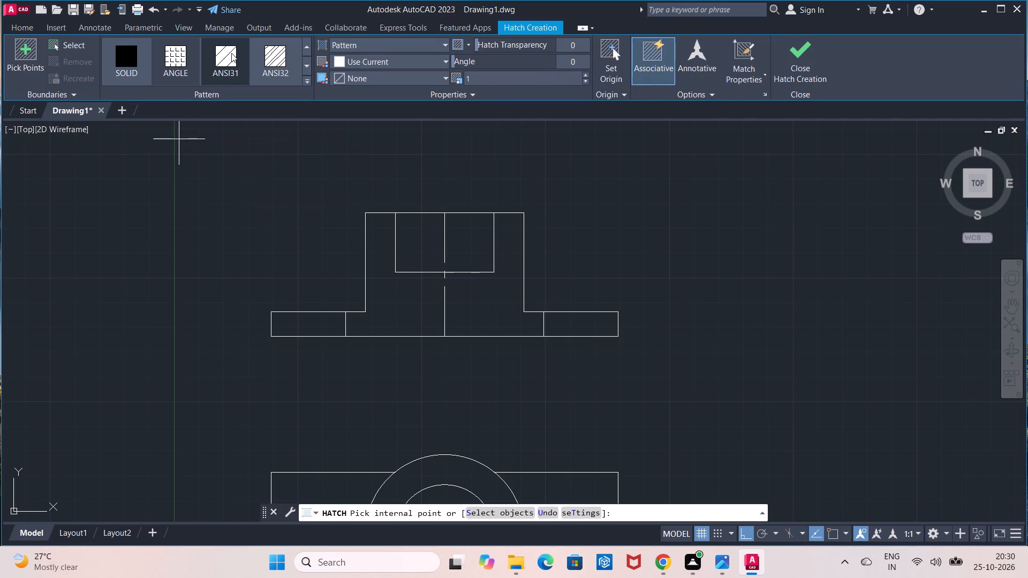
pyautogui.click(232, 53)
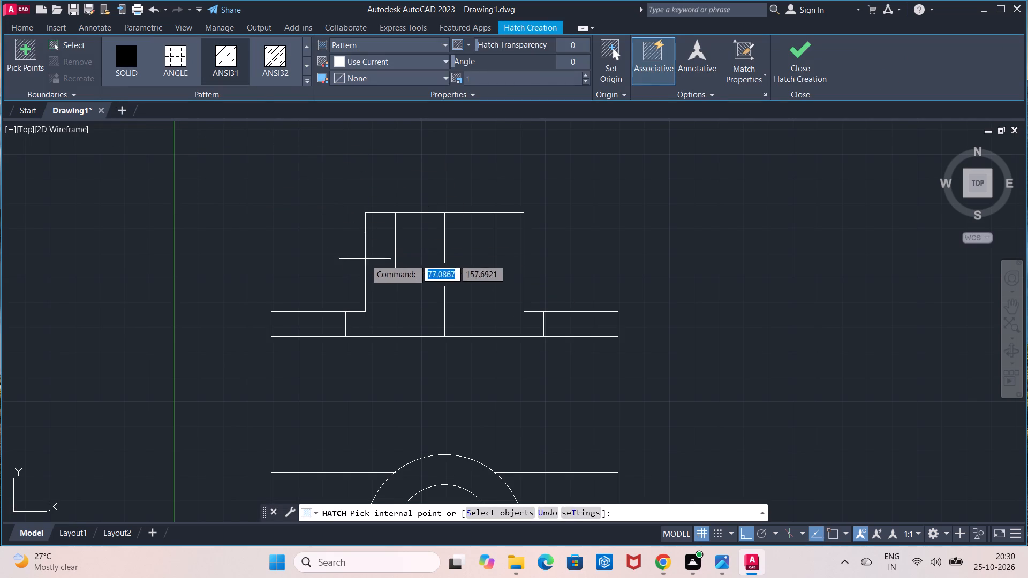
pyautogui.click(376, 270)
pyautogui.click(477, 314)
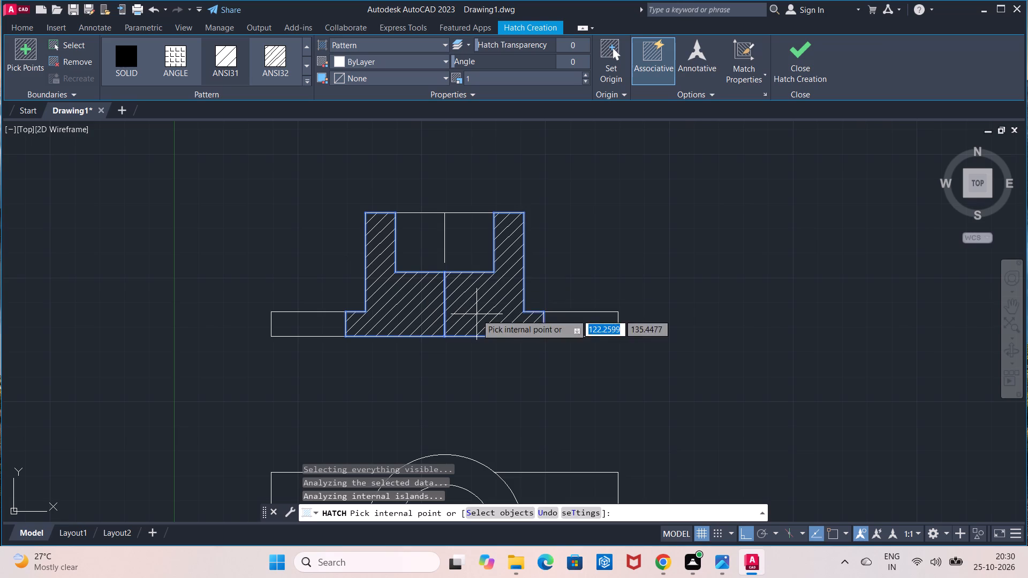
pyautogui.click(802, 82)
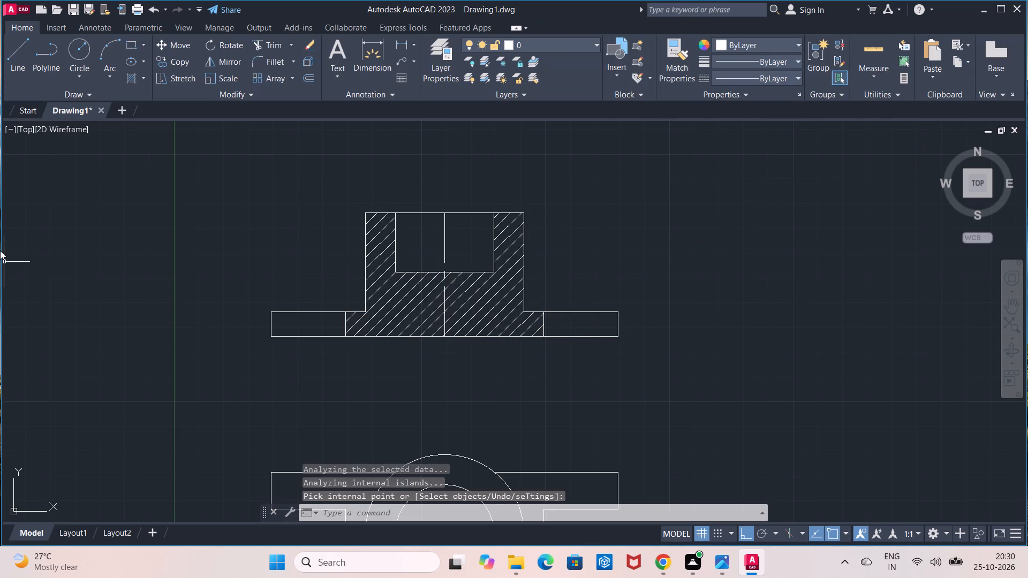
pyautogui.press('Escape')
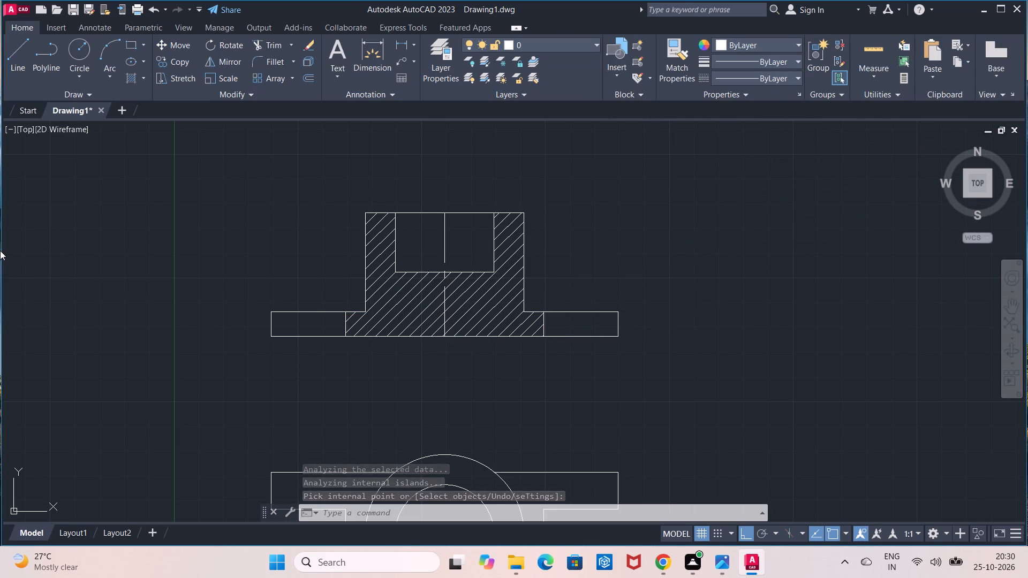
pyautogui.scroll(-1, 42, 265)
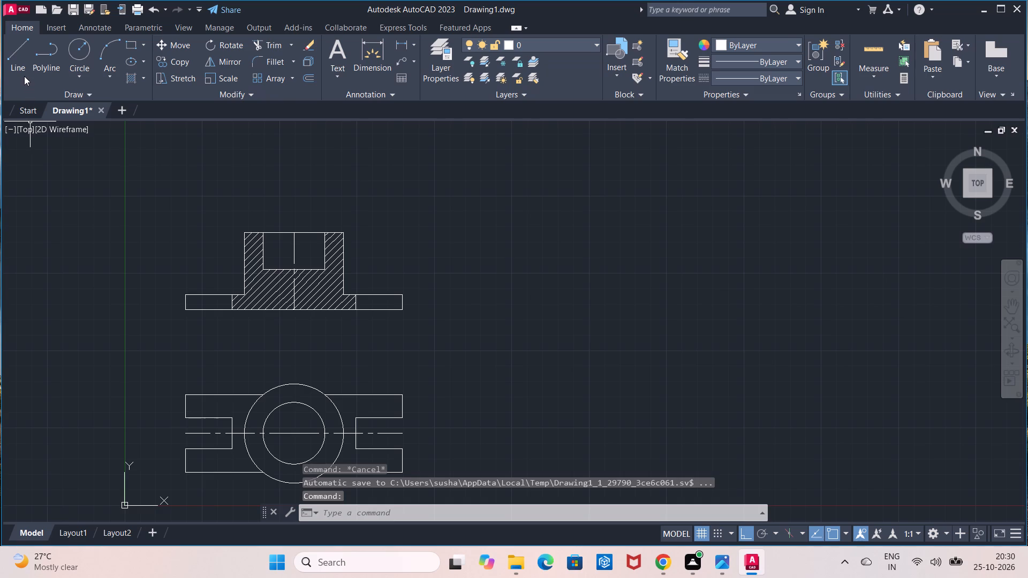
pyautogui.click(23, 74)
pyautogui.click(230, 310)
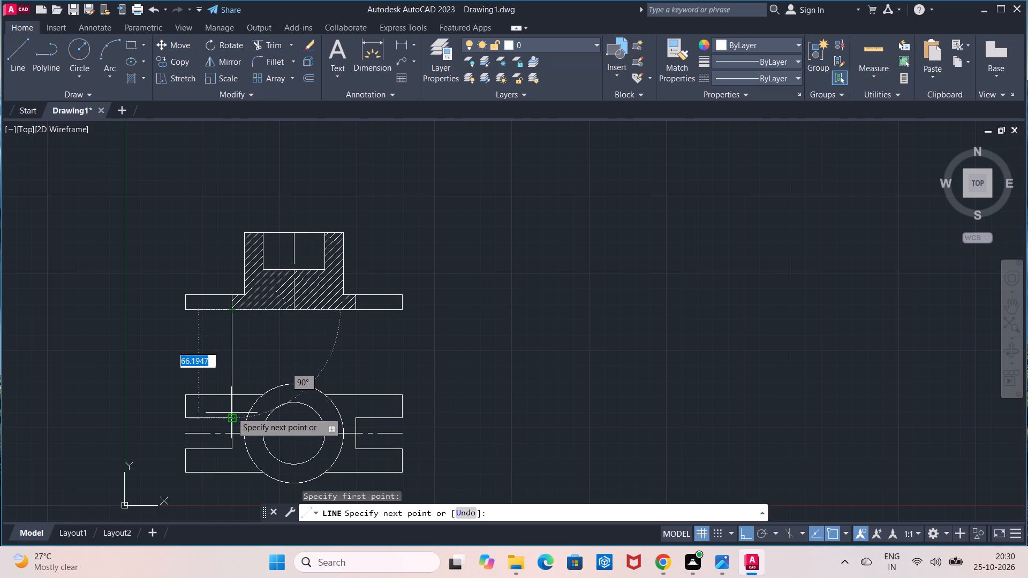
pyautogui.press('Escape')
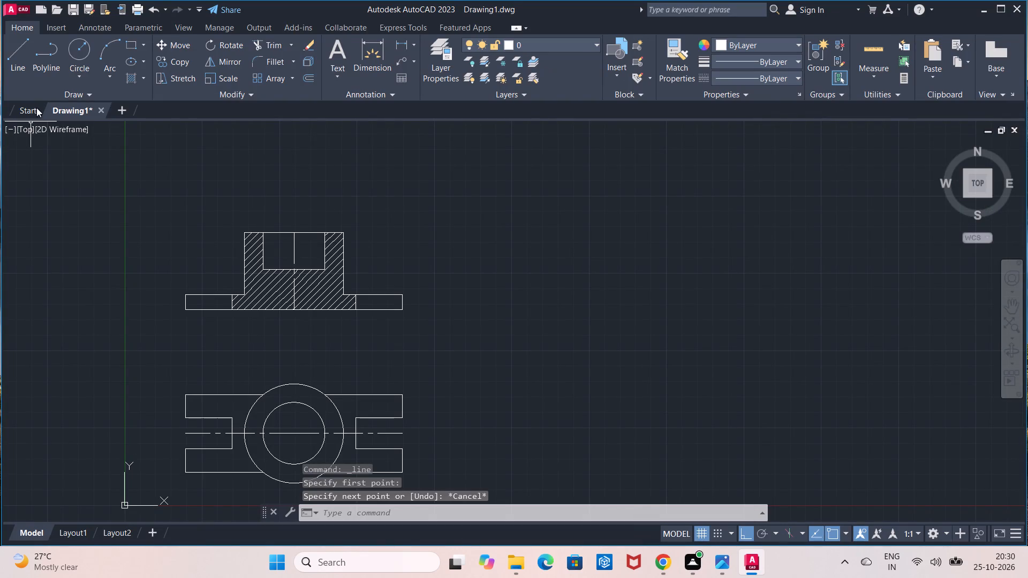
# Draw a side view rectangle 64 wide and 50 high with lines, base aligned with the front view's and about 43 units to its right.
pyautogui.click(10, 70)
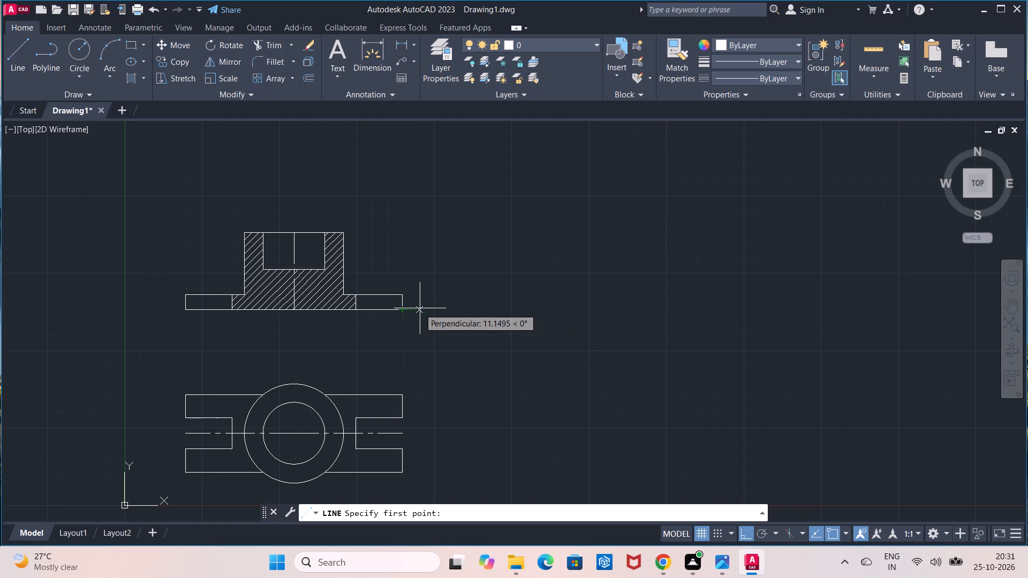
pyautogui.click(468, 309)
pyautogui.write('50')
pyautogui.press('Return')
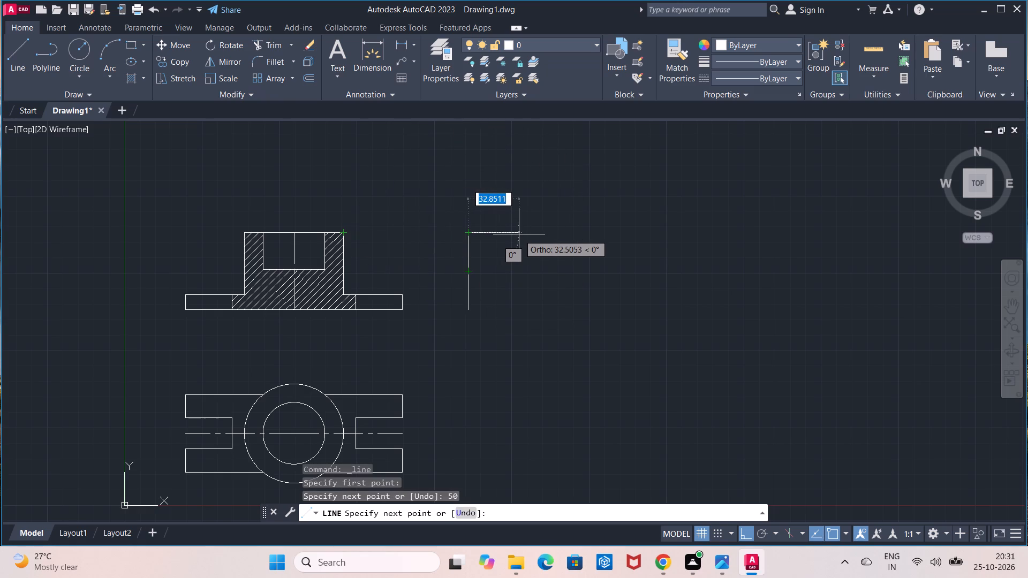
pyautogui.write('64')
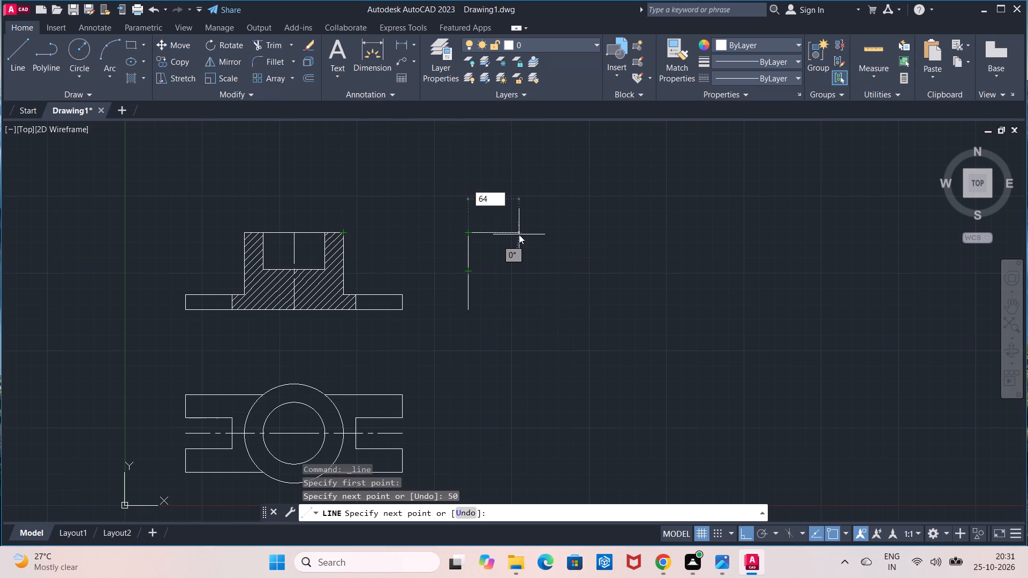
pyautogui.press('Return')
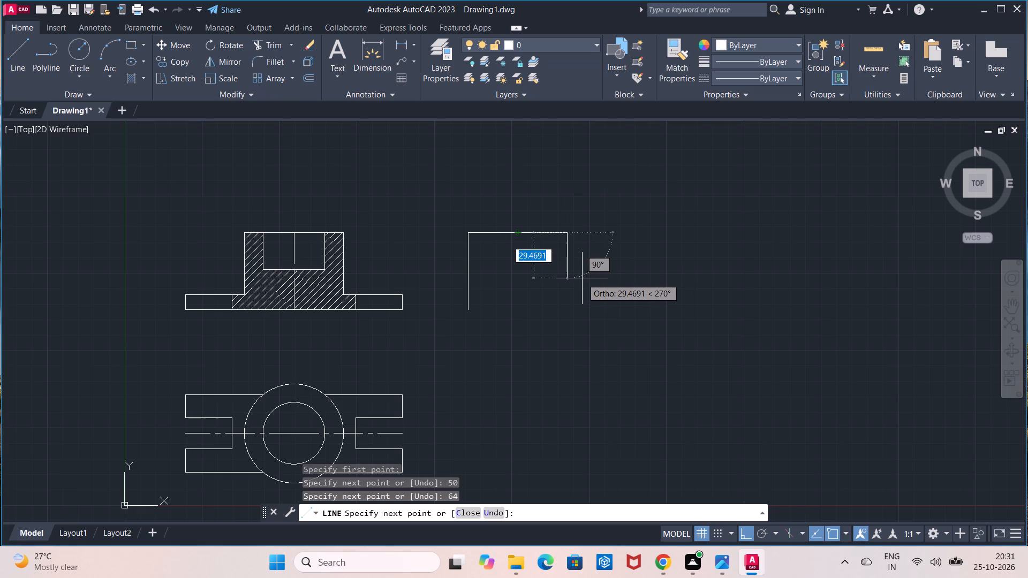
pyautogui.write('50')
pyautogui.press('Return')
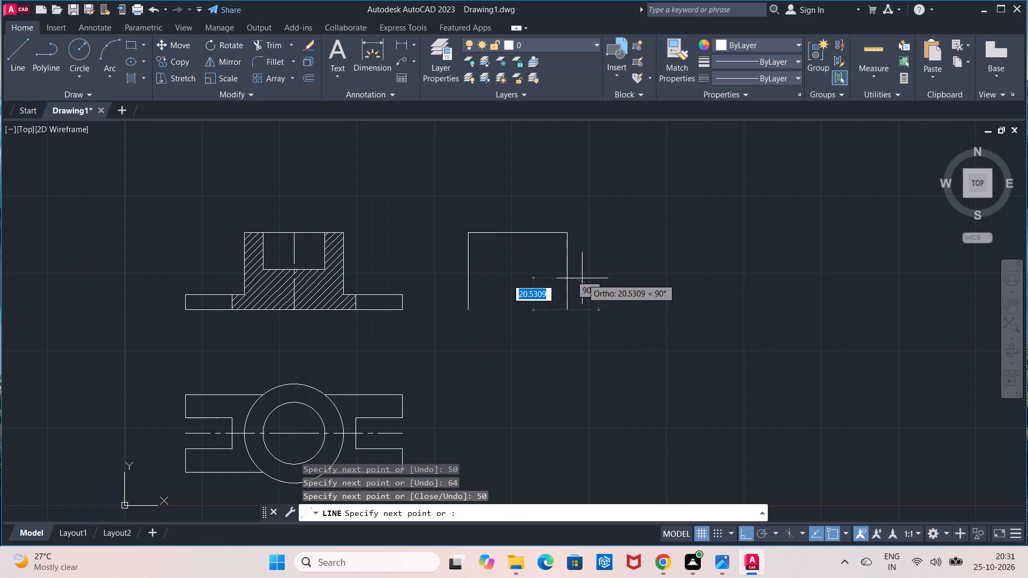
pyautogui.click(471, 312)
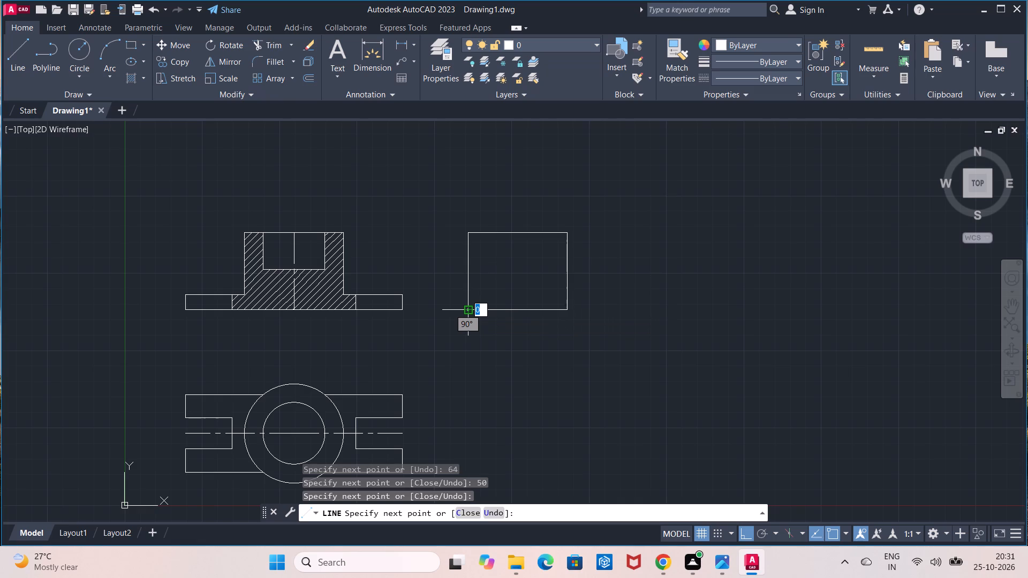
pyautogui.press('Escape')
# Offset the side view rectangle's bottom edge upward by 10 units.
pyautogui.scroll(1, 471, 312)
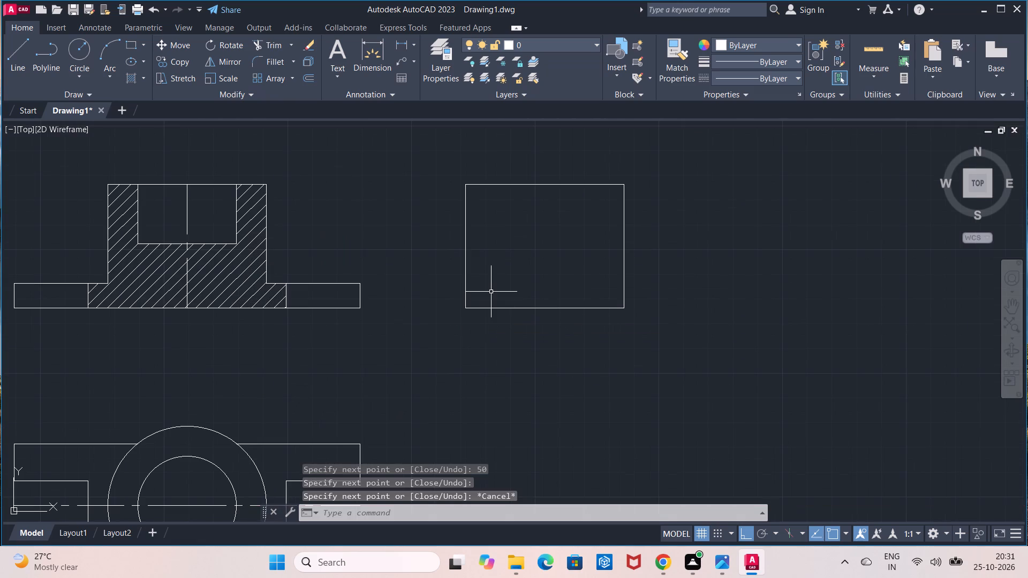
pyautogui.middleClick(492, 291)
pyautogui.moveTo(352, 370); pyautogui.dragTo(381, 313, button='middle')
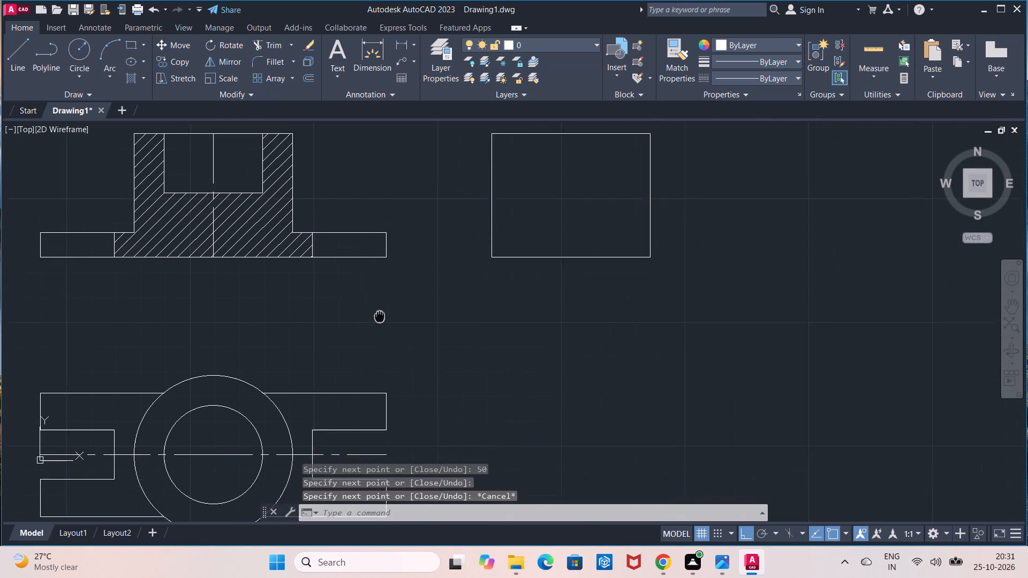
pyautogui.moveTo(381, 313); pyautogui.dragTo(404, 275, button='middle')
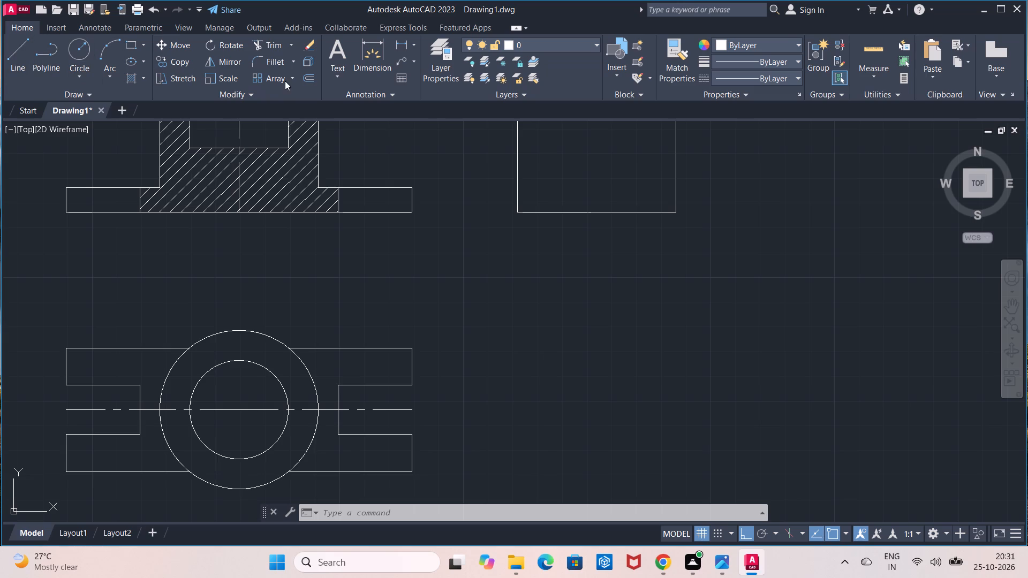
pyautogui.click(305, 79)
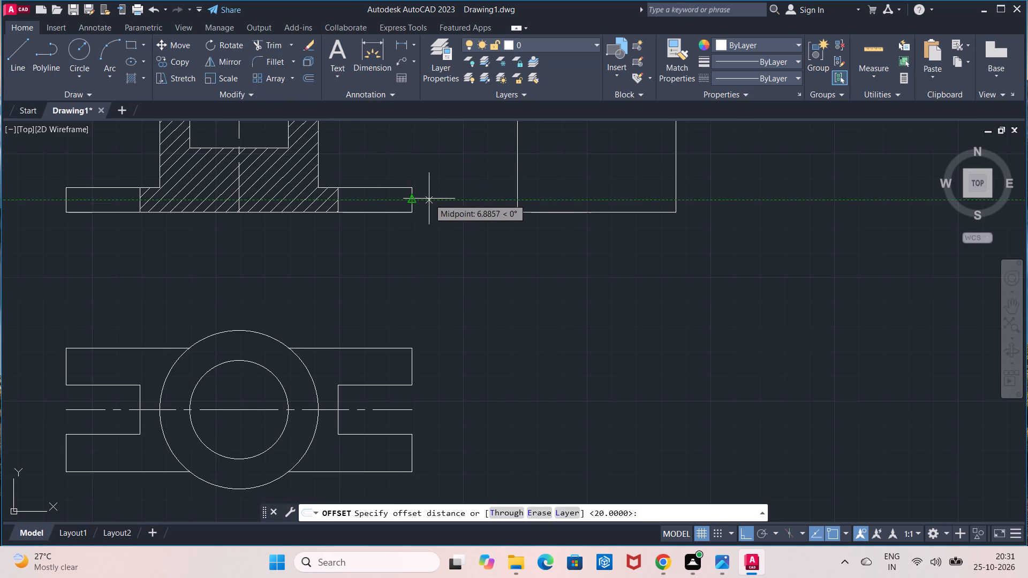
pyautogui.press('Escape')
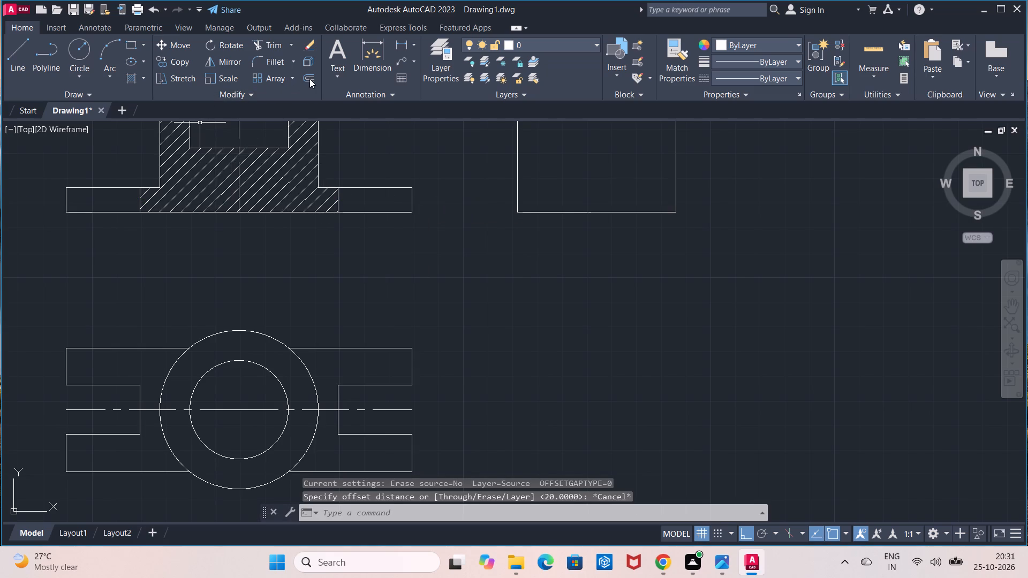
pyautogui.moveTo(309, 79); pyautogui.dragTo(321, 90)
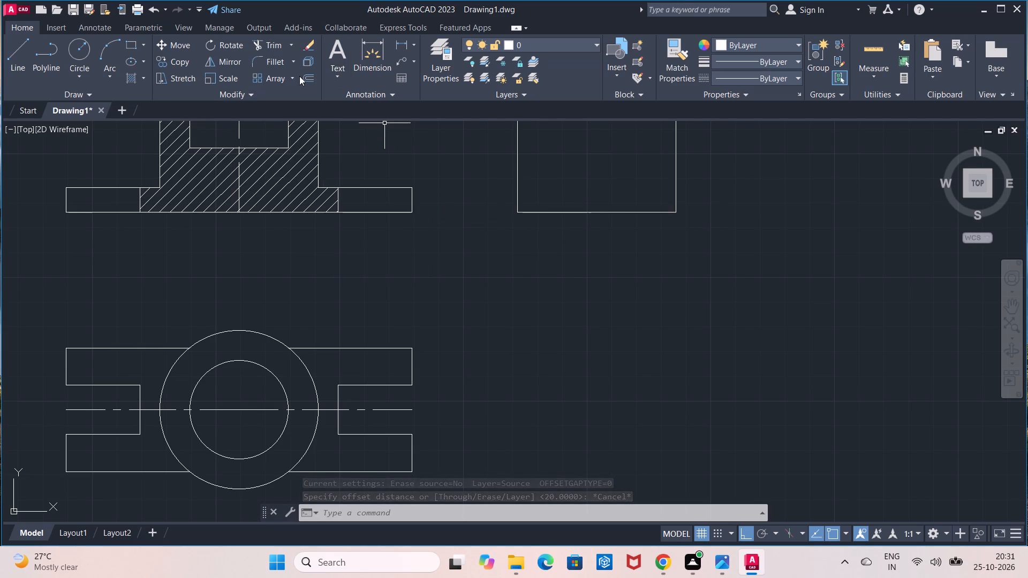
pyautogui.click(308, 75)
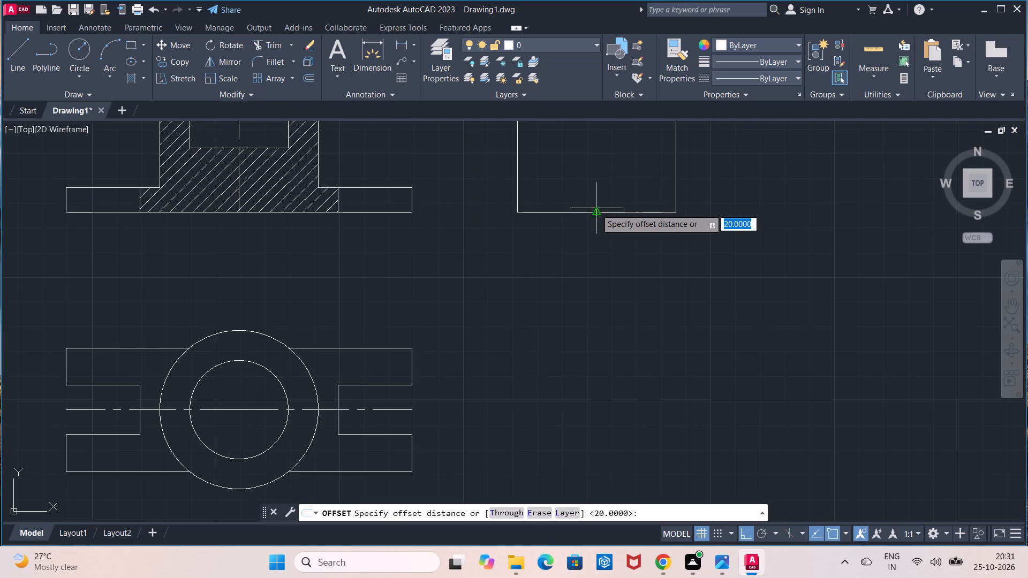
pyautogui.click(596, 211)
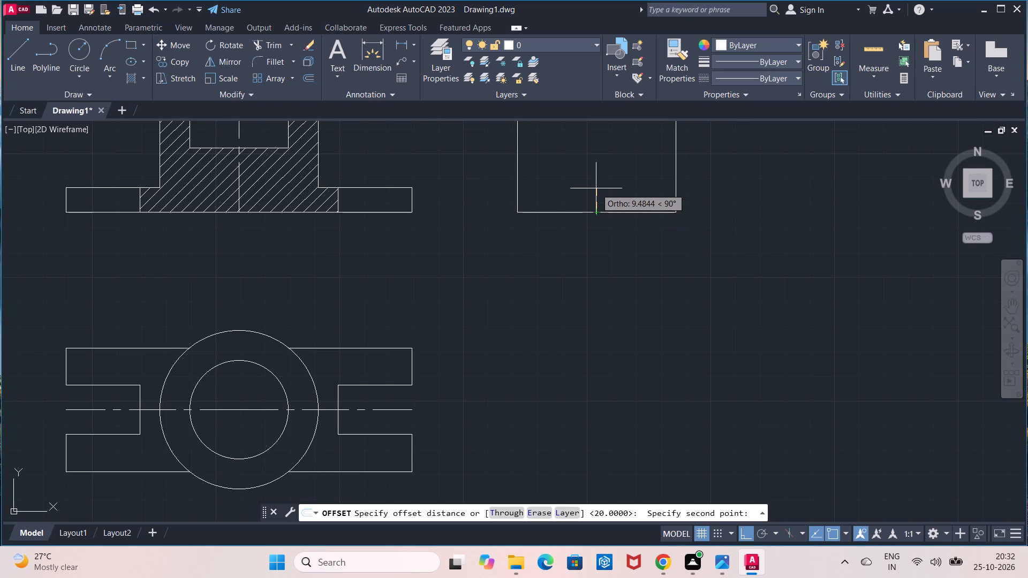
pyautogui.write('10')
pyautogui.press('Return')
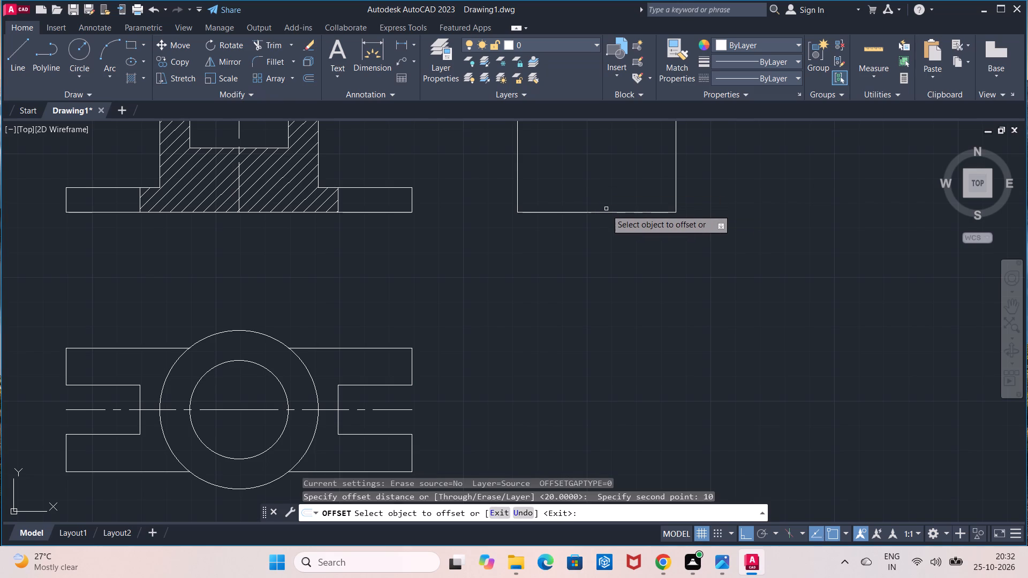
pyautogui.click(606, 210)
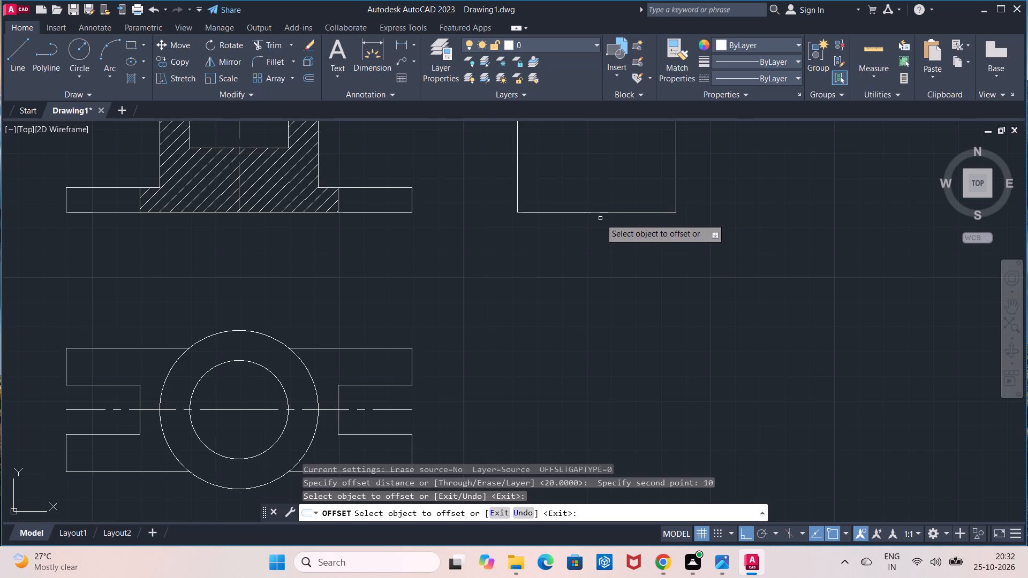
pyautogui.click(600, 212)
pyautogui.click(600, 199)
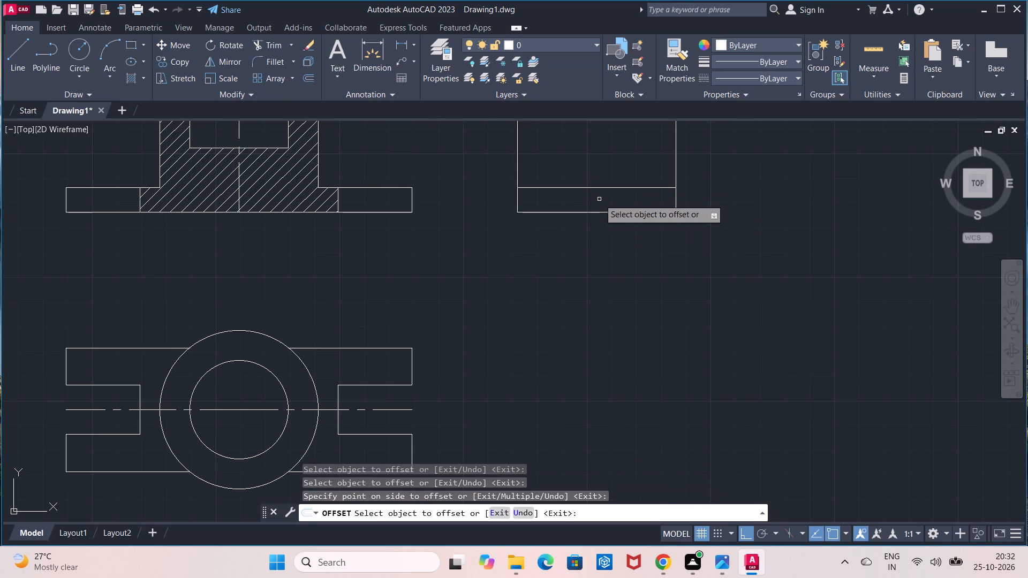
# Set the current linetype to CENTER2 and draw a vertical centre line between the midpoints of the side view's bottom and top edges.
pyautogui.press('Escape')
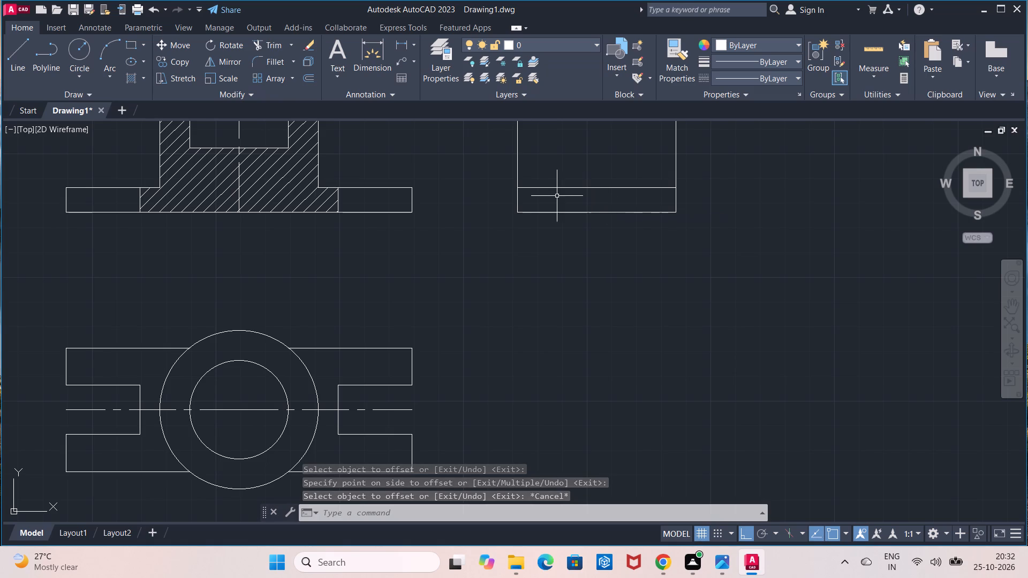
pyautogui.scroll(-1, 659, 217)
pyautogui.moveTo(658, 217); pyautogui.dragTo(646, 290, button='middle')
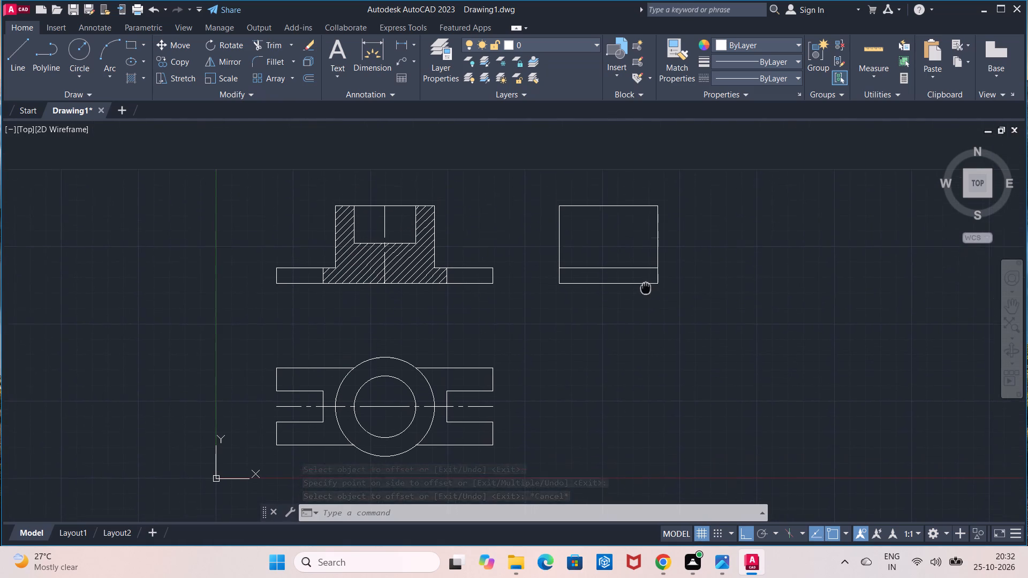
pyautogui.moveTo(646, 290); pyautogui.dragTo(646, 290, button='middle')
pyautogui.click(723, 83)
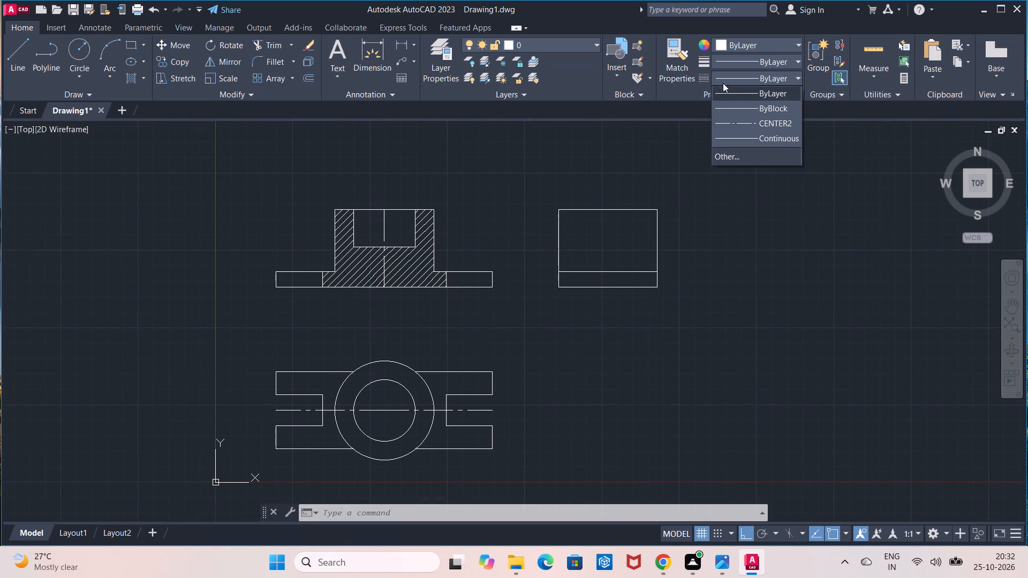
pyautogui.click(727, 120)
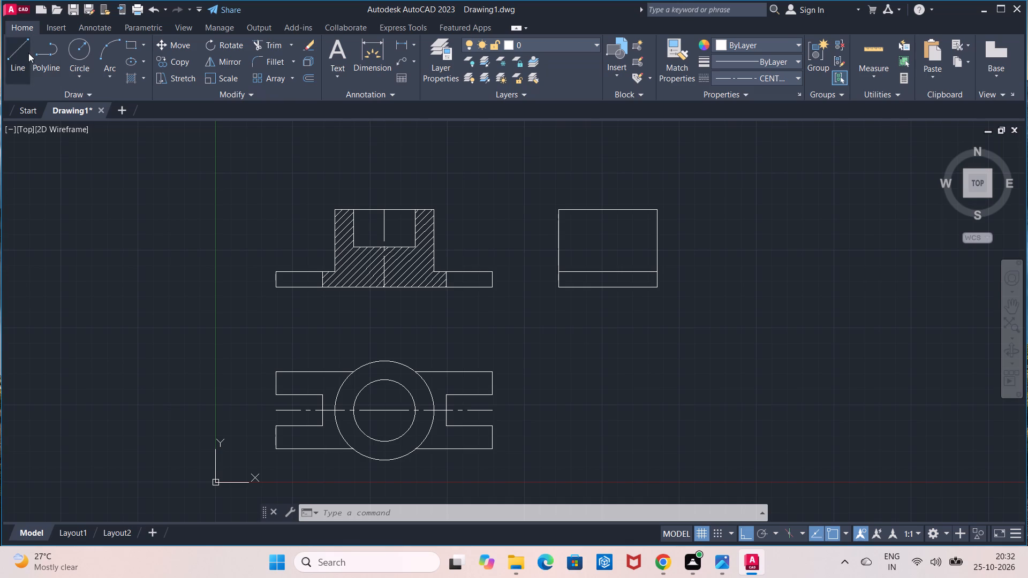
pyautogui.click(28, 53)
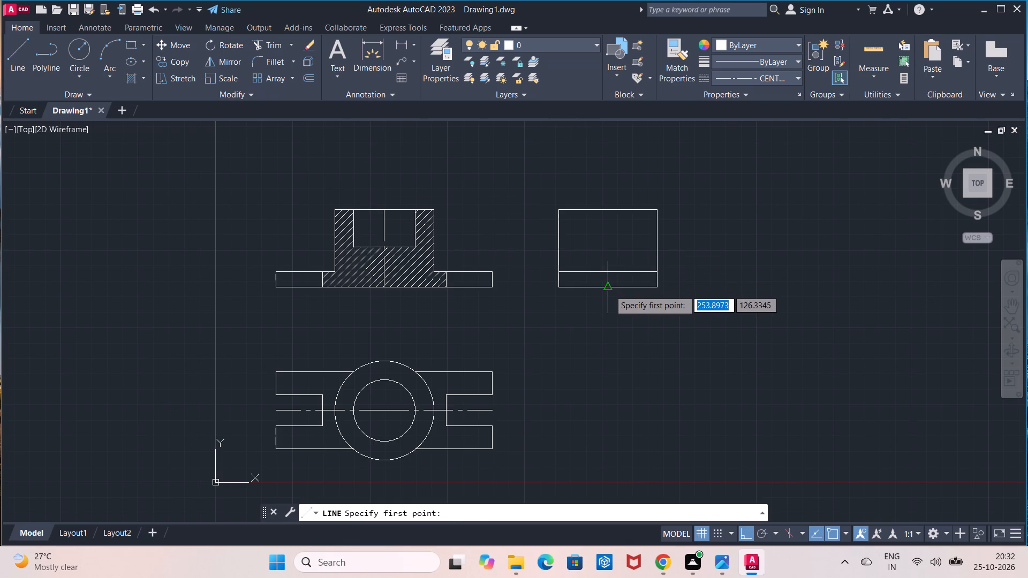
pyautogui.click(609, 290)
pyautogui.click(608, 208)
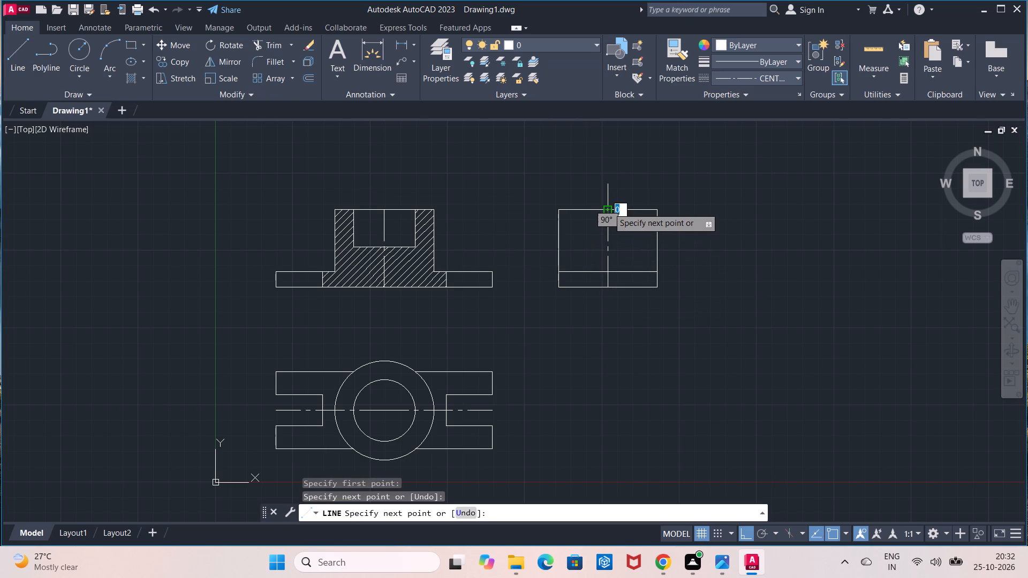
pyautogui.press('Escape')
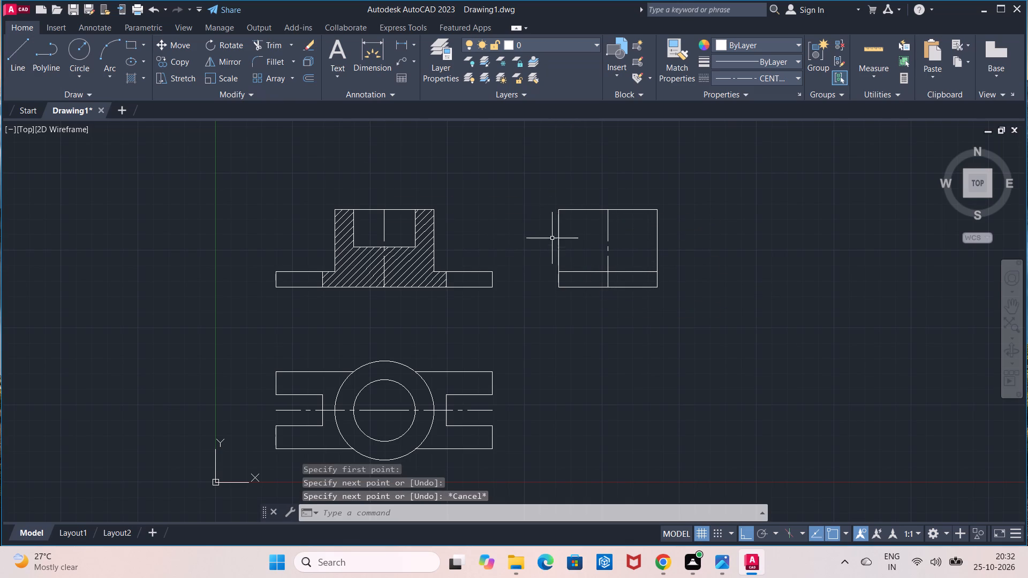
# Offset both vertical edges of the side view rectangle inward by 7 units.
pyautogui.moveTo(601, 235); pyautogui.dragTo(468, 244, button='middle')
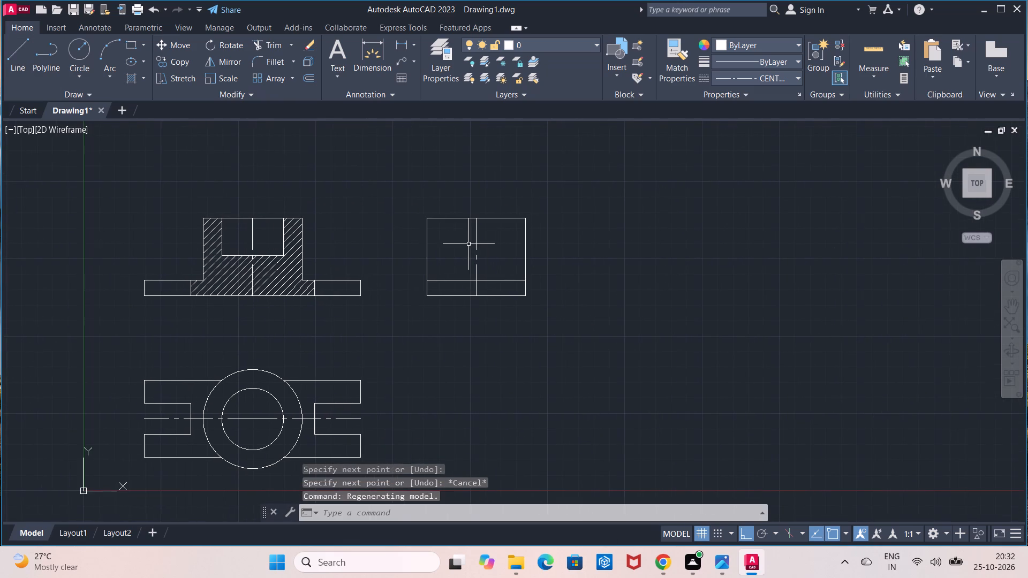
pyautogui.scroll(1, 468, 244)
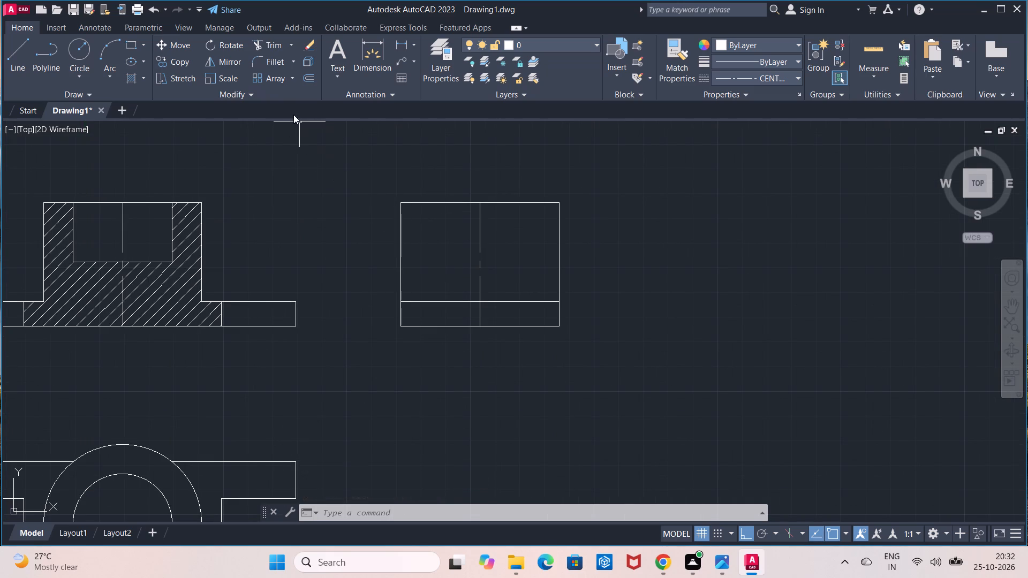
pyautogui.click(306, 78)
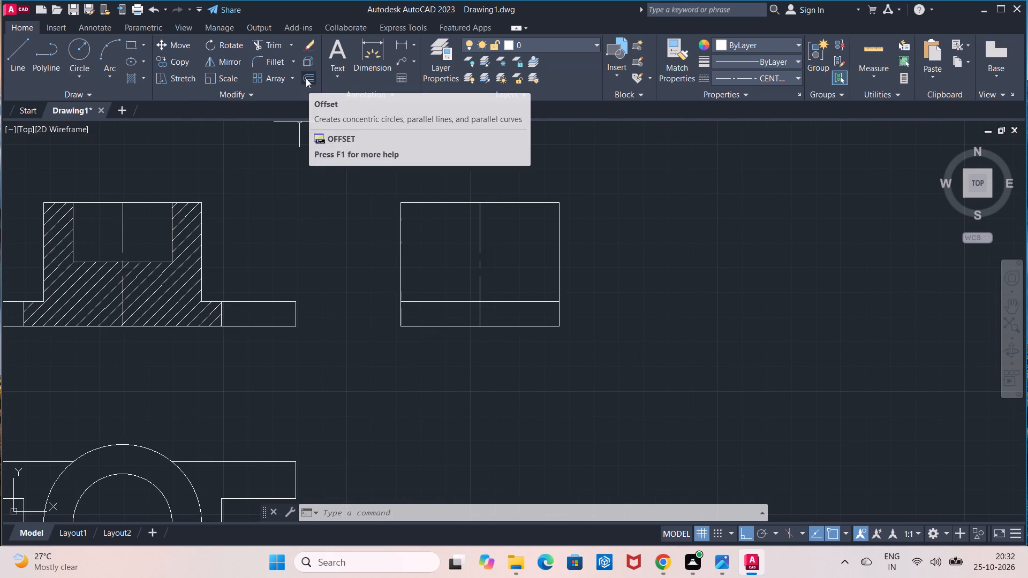
pyautogui.doubleClick(400, 314)
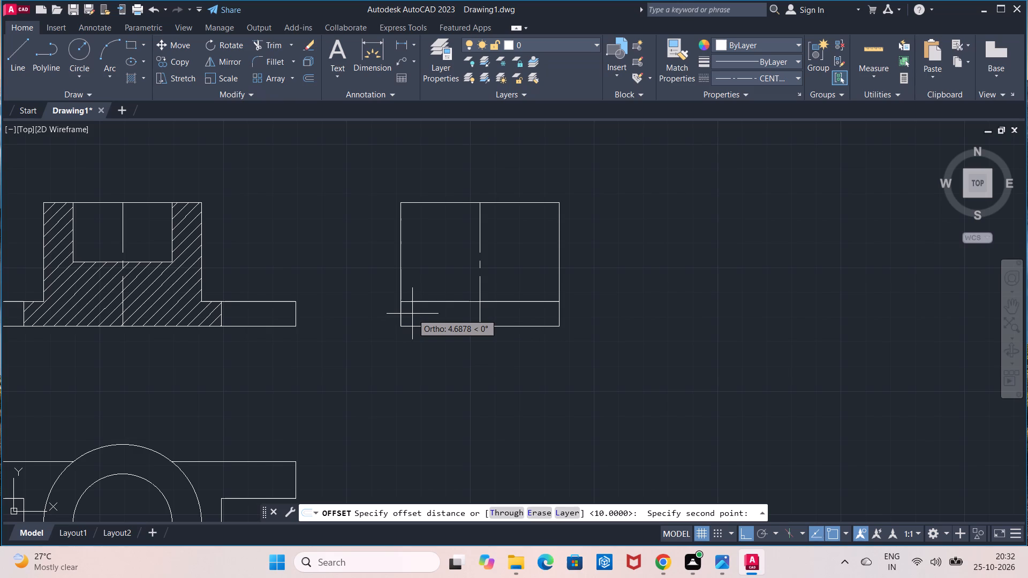
pyautogui.press('7')
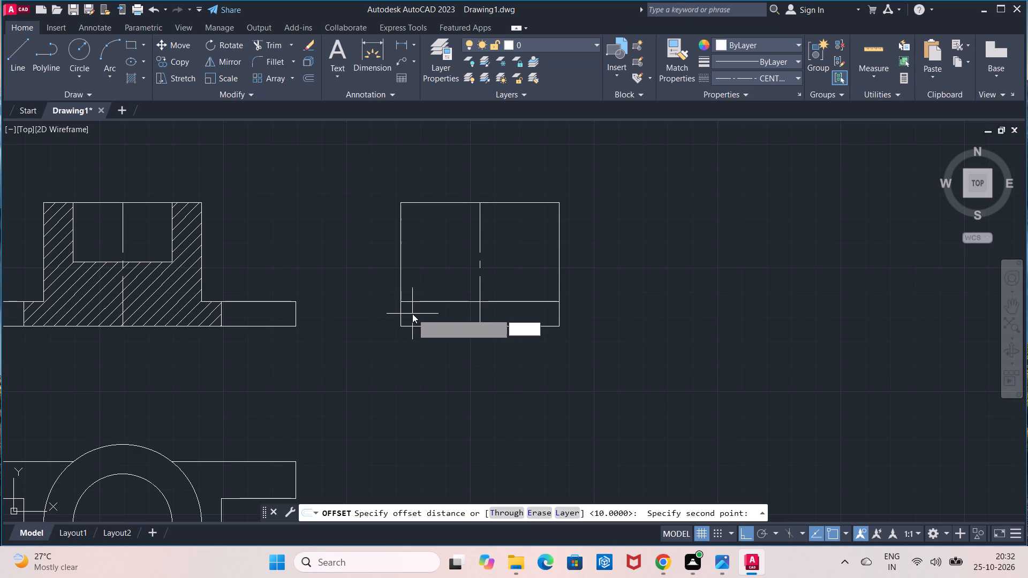
pyautogui.press('Return')
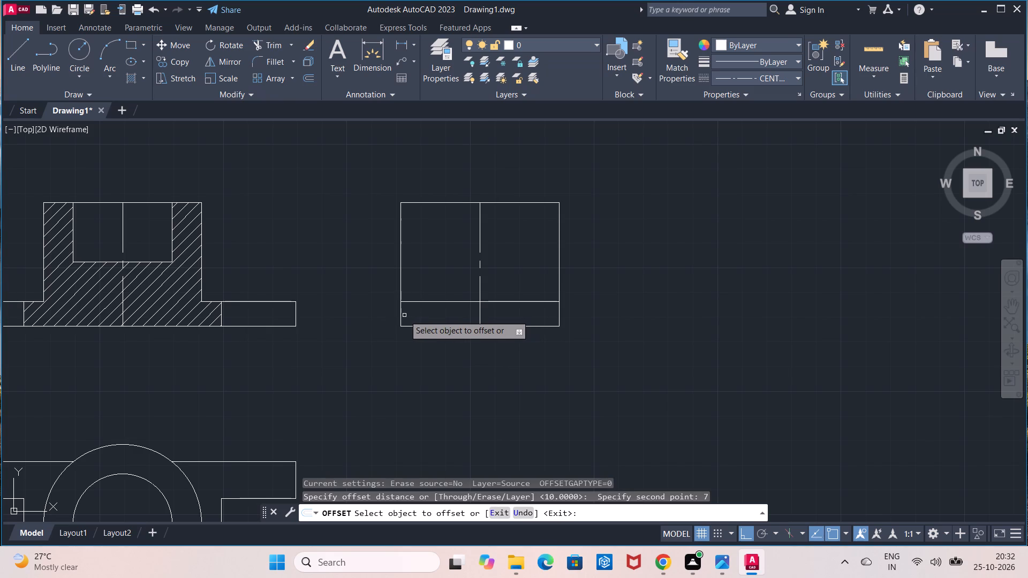
pyautogui.click(402, 316)
pyautogui.click(418, 316)
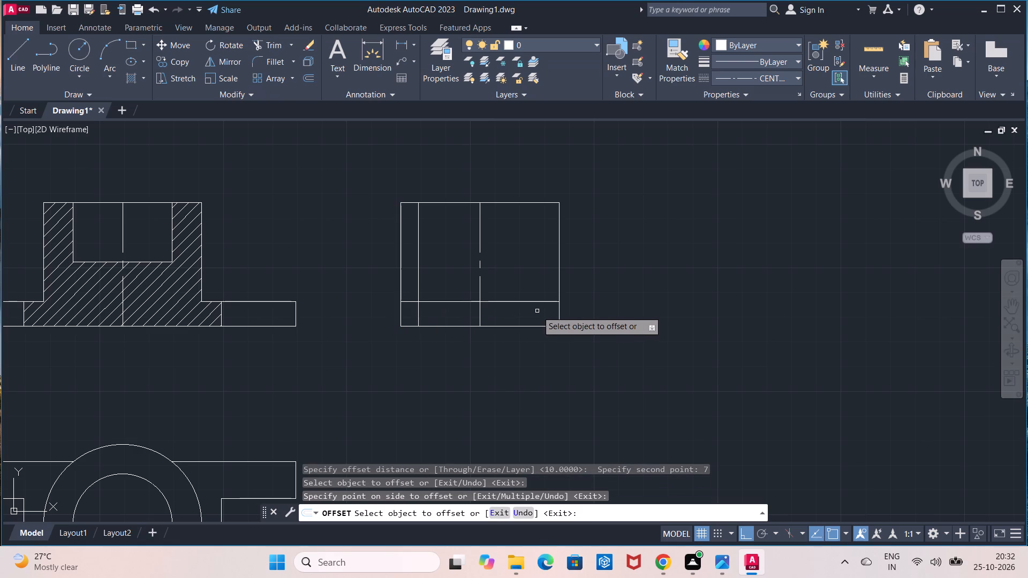
pyautogui.click(560, 310)
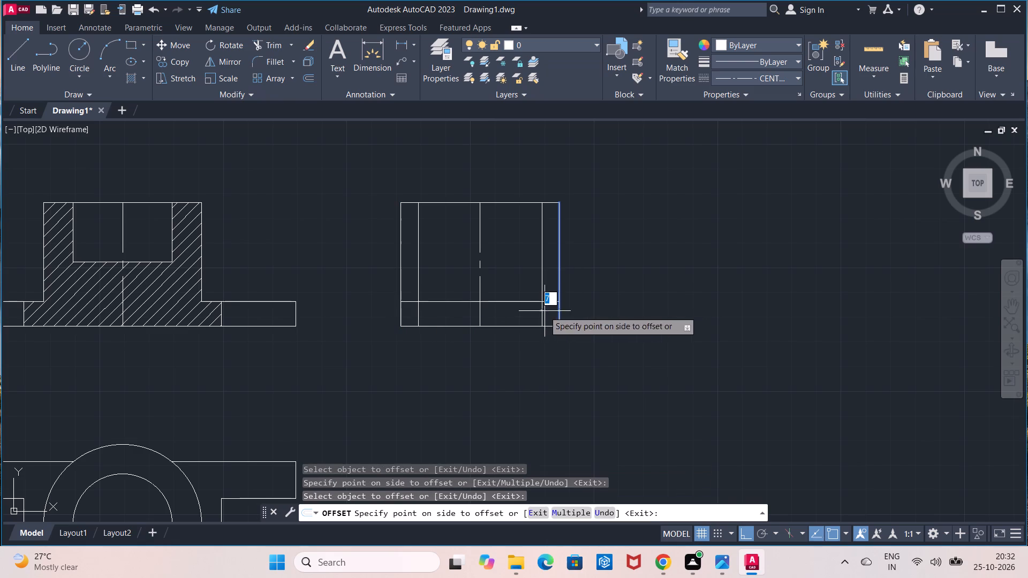
pyautogui.click(544, 311)
pyautogui.press('Escape')
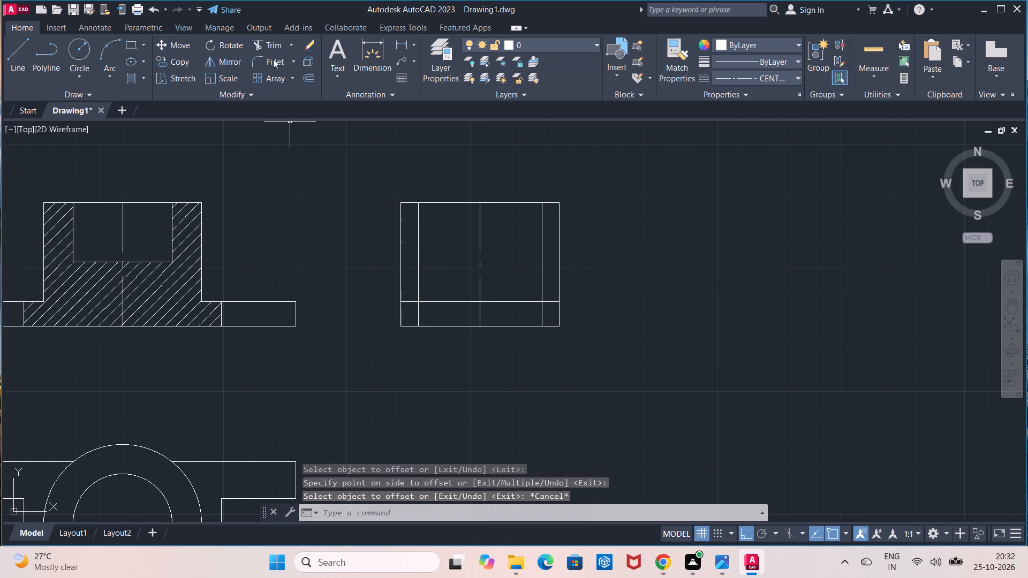
# Trim the side view's two offset verticals above the base line and the base line's outer ends, leaving a small rectangle at the bottom.
pyautogui.click(273, 45)
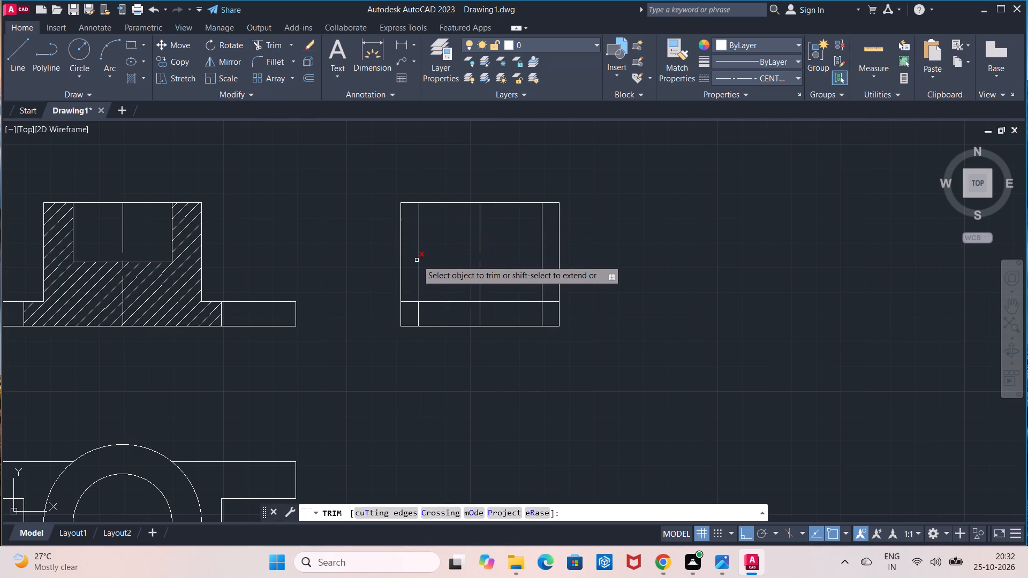
pyautogui.doubleClick(419, 260)
pyautogui.click(543, 271)
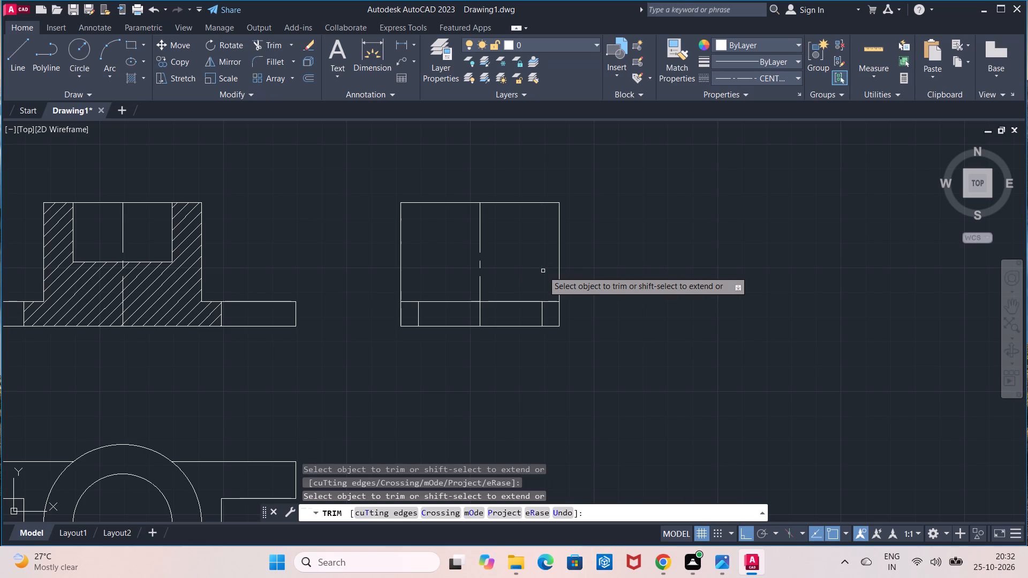
pyautogui.press('Escape')
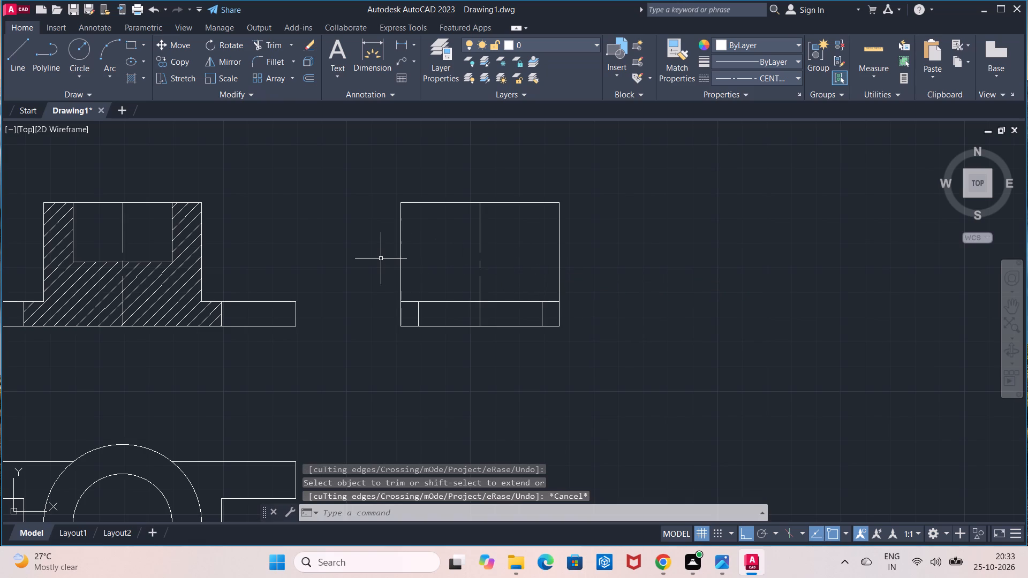
pyautogui.click(258, 44)
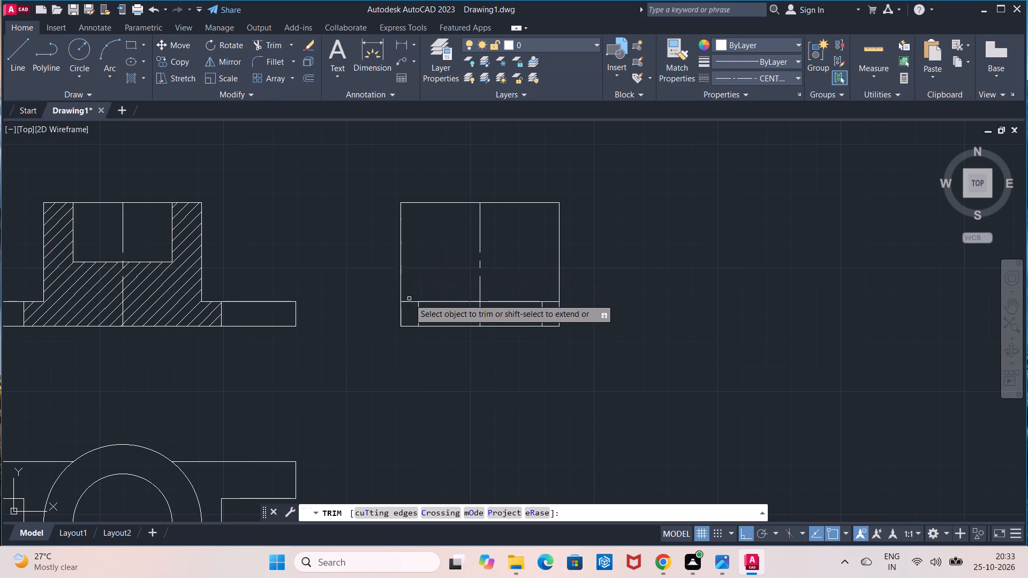
pyautogui.click(409, 303)
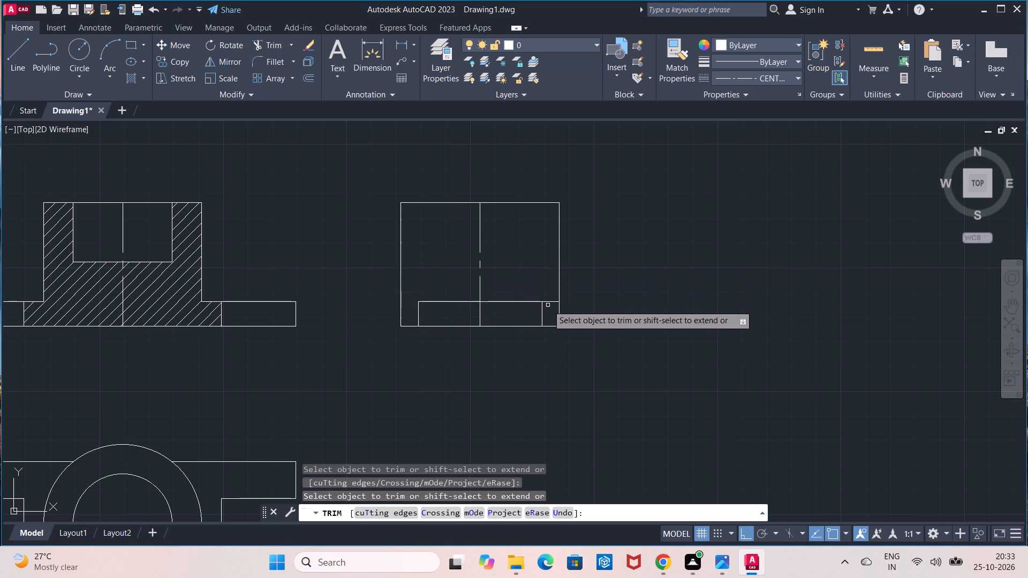
pyautogui.click(548, 302)
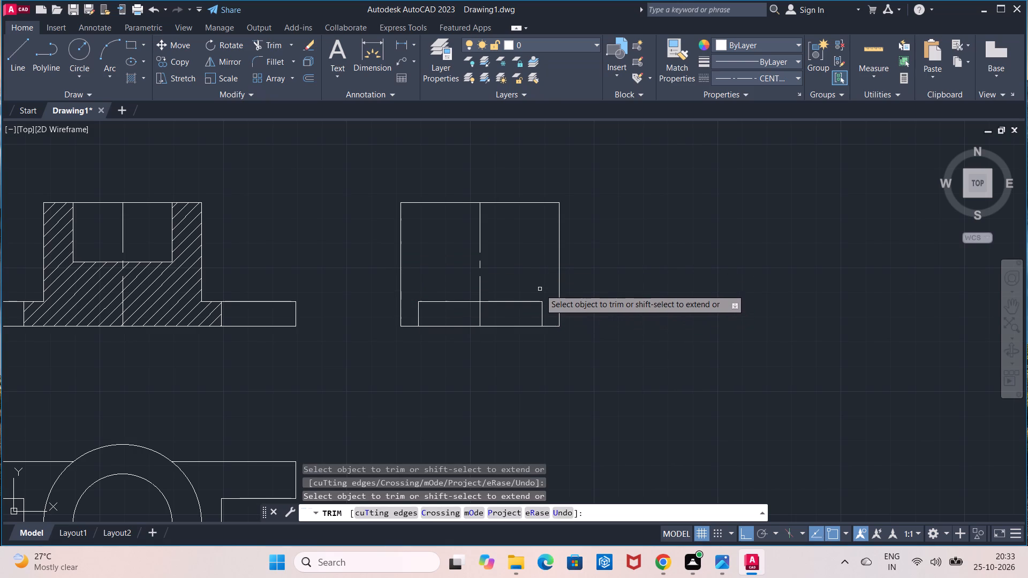
pyautogui.press('Escape')
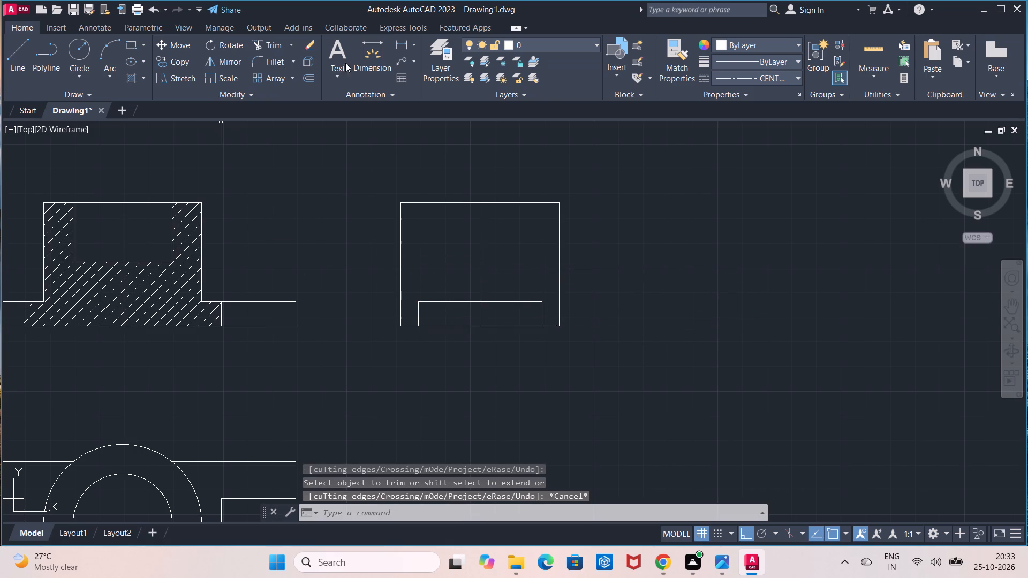
# Check the width of the side view's small bottom rectangle with a linear dimension, without placing it.
pyautogui.click(399, 51)
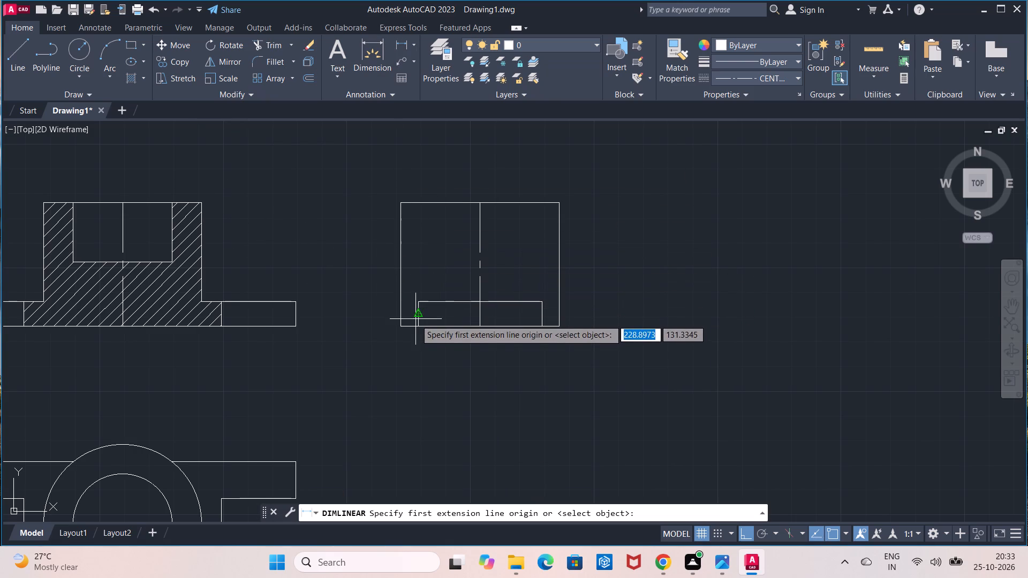
pyautogui.click(415, 327)
pyautogui.click(544, 326)
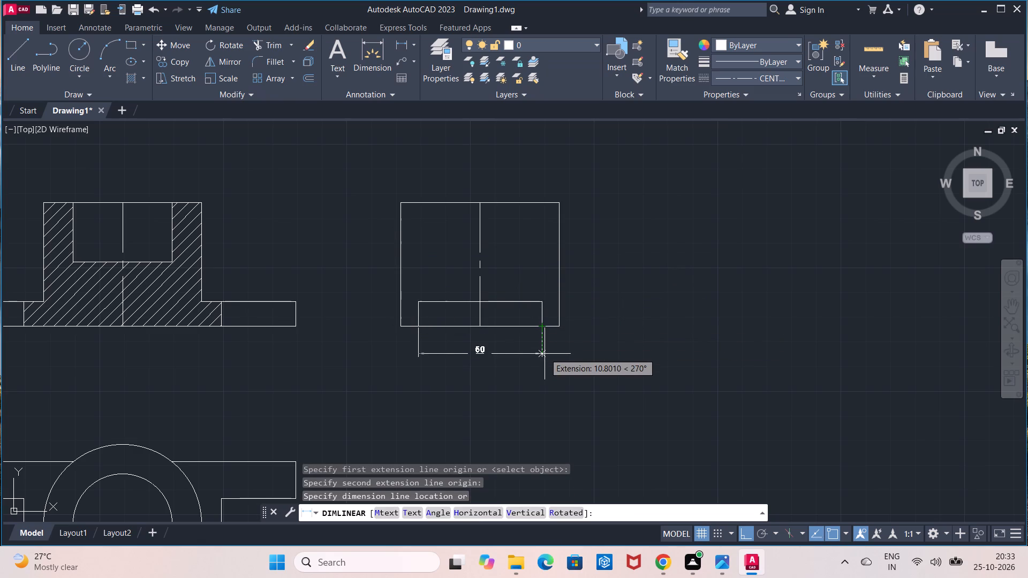
pyautogui.press('Escape')
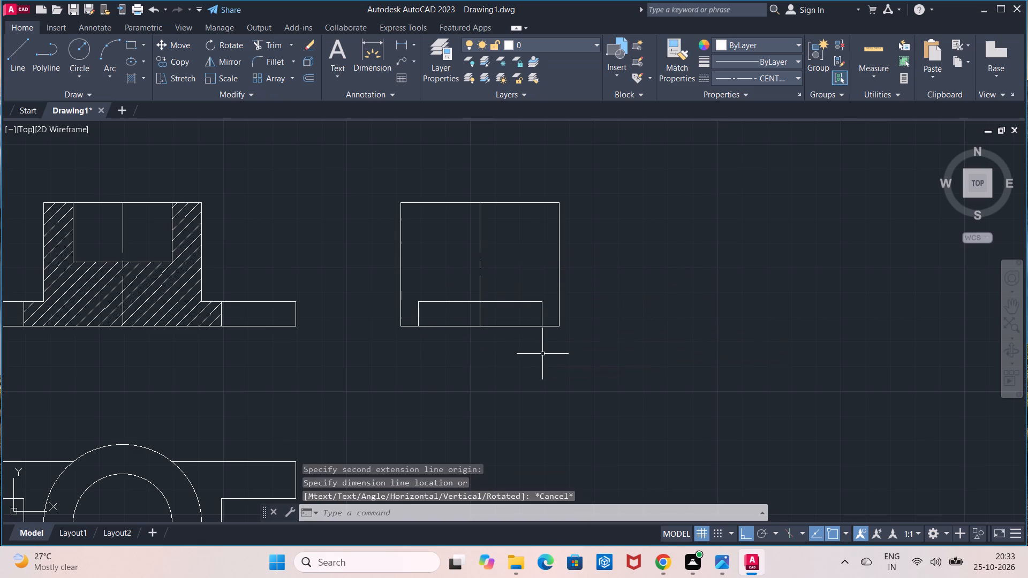
# Offset both vertical sides of the side view's small bottom rectangle inward by 15 units.
pyautogui.scroll(1, 521, 344)
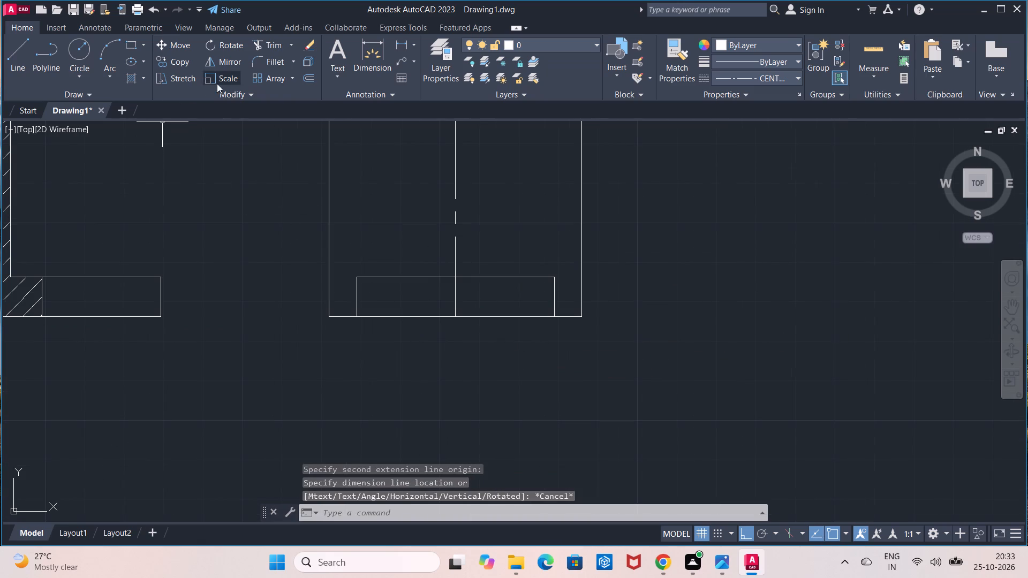
pyautogui.click(313, 77)
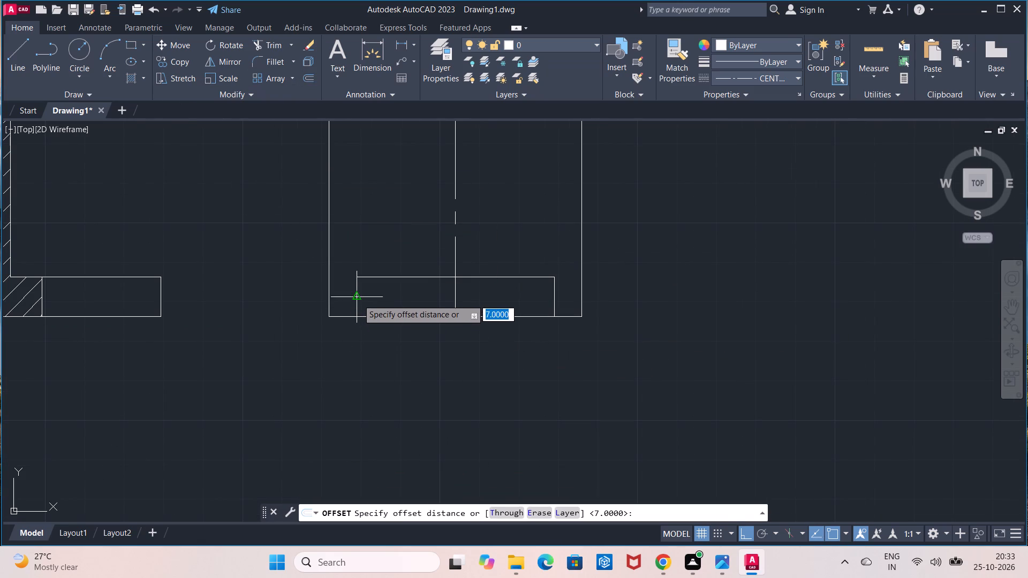
pyautogui.click(358, 299)
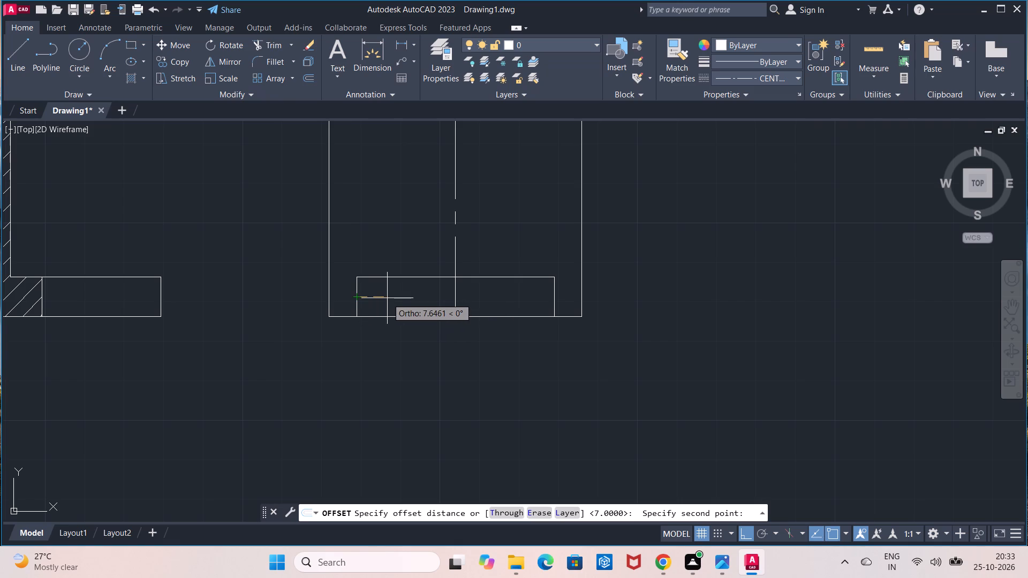
pyautogui.press('1')
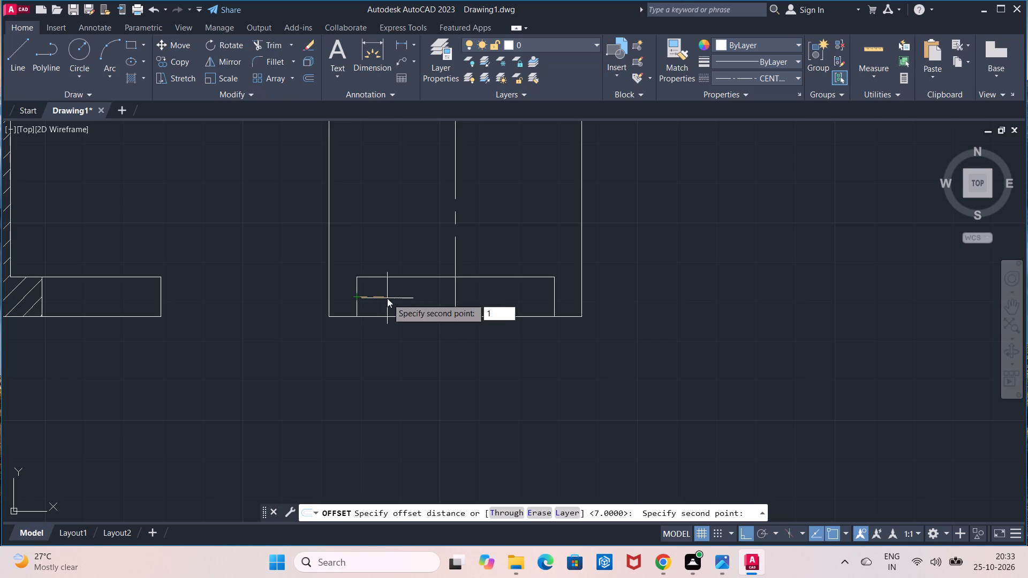
pyautogui.press('5')
pyautogui.press('Return')
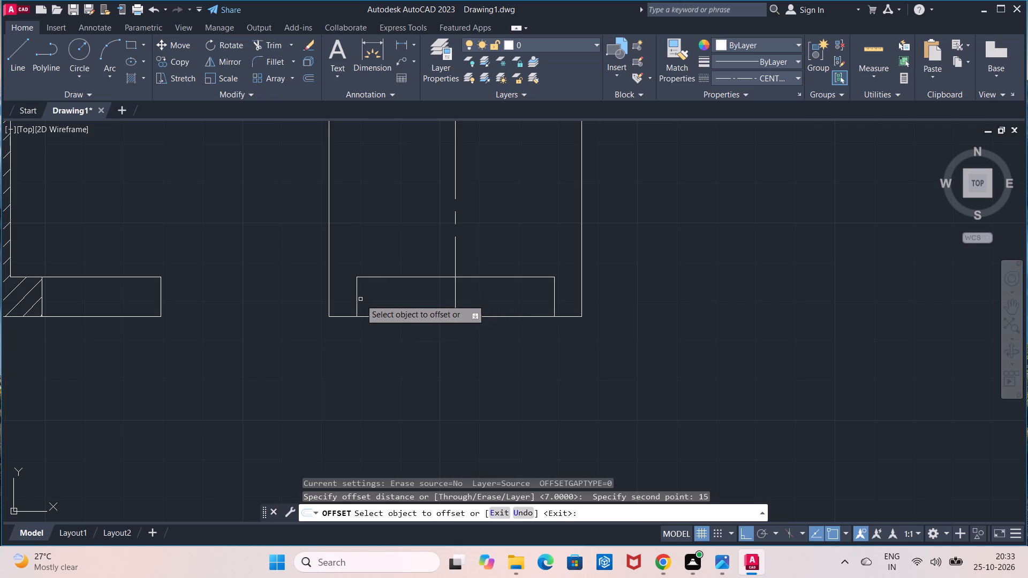
pyautogui.click(356, 301)
pyautogui.click(405, 301)
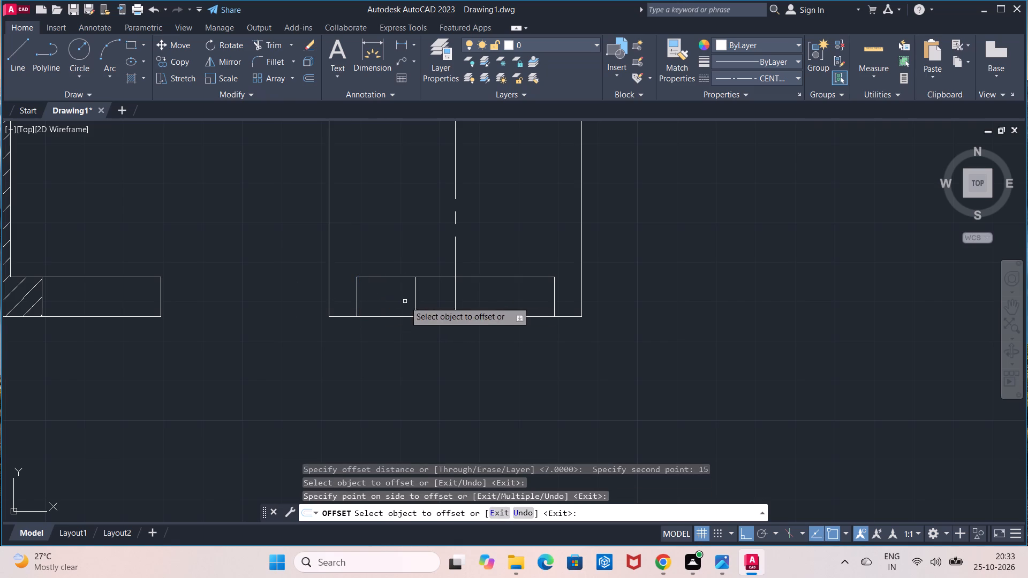
pyautogui.click(553, 297)
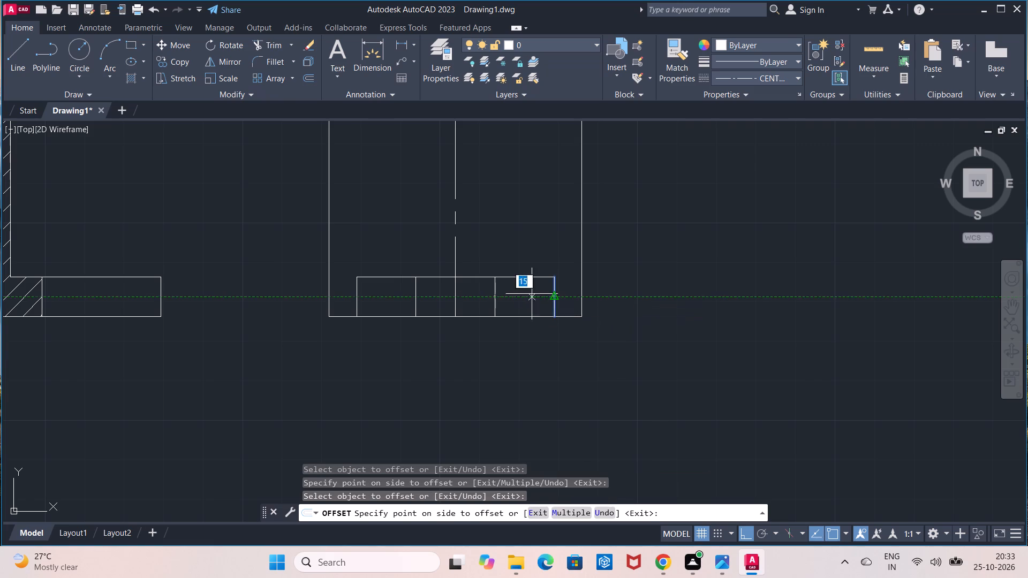
pyautogui.click(524, 294)
pyautogui.press('Escape')
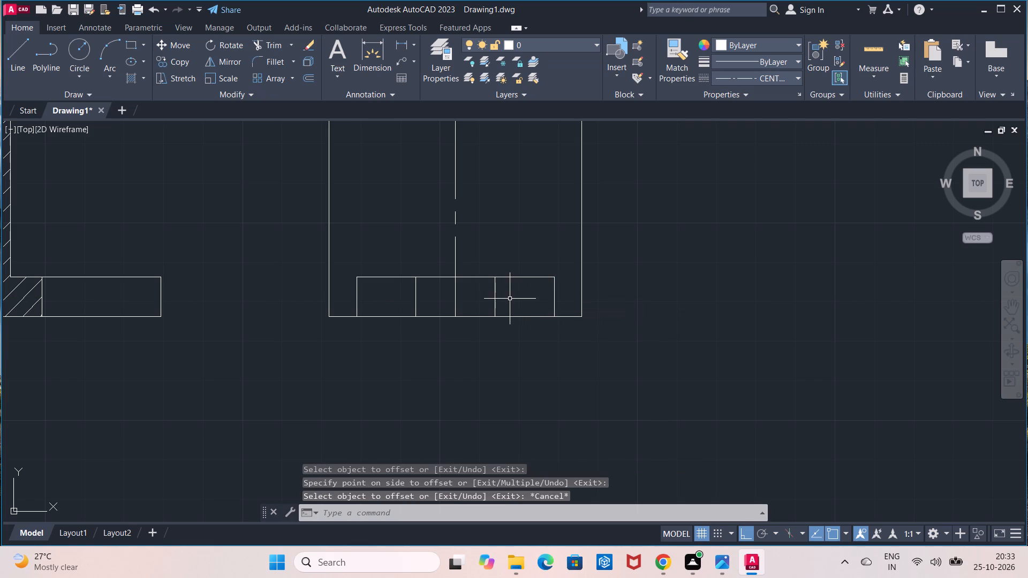
pyautogui.scroll(-2, 509, 299)
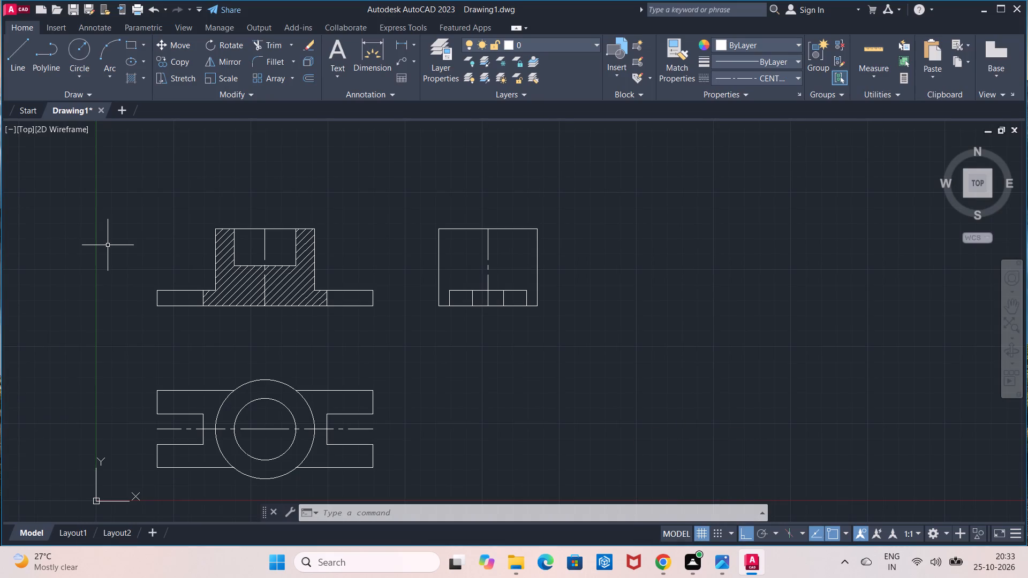
# With Ortho off, move the three views, except the top view's outer circle, about 172 units at 15° away from the origin.
pyautogui.scroll(-1, 140, 250)
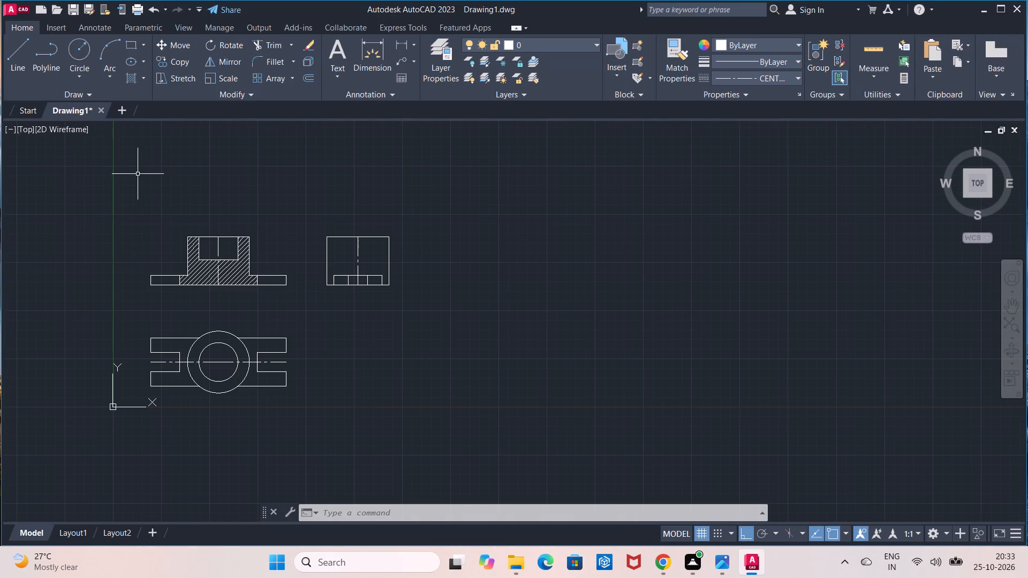
pyautogui.click(136, 171)
pyautogui.click(404, 392)
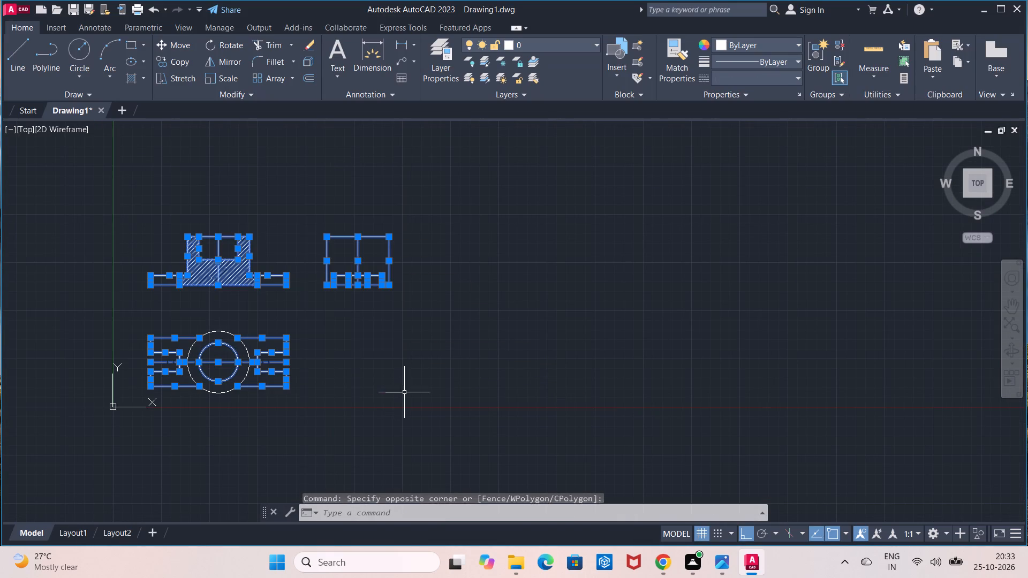
pyautogui.click(171, 50)
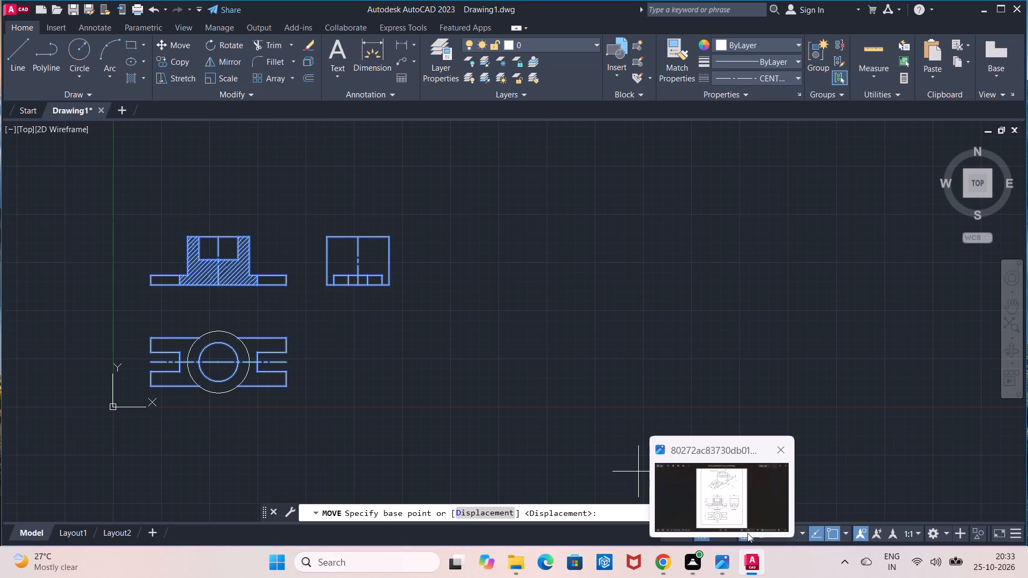
pyautogui.click(751, 540)
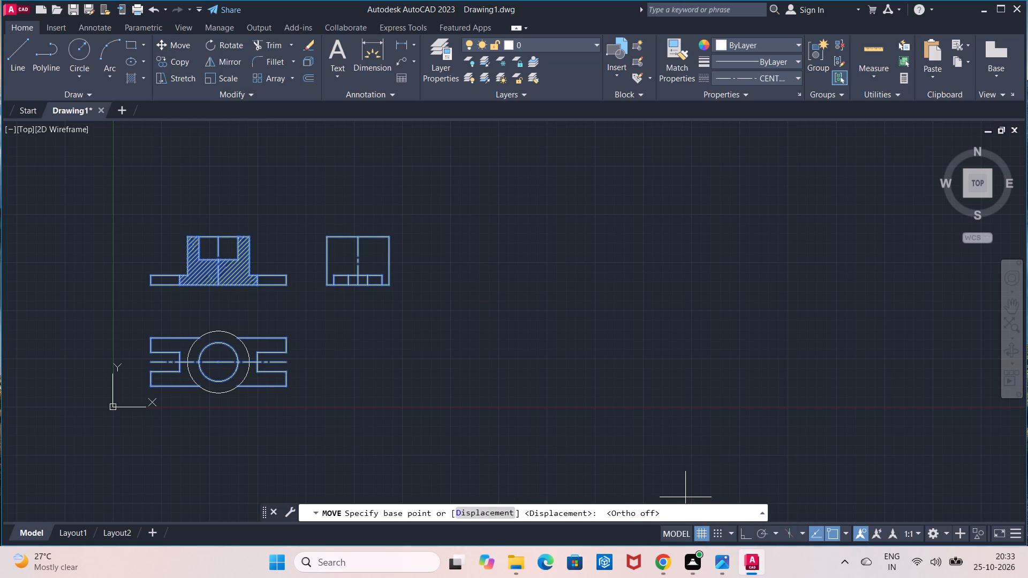
pyautogui.click(341, 332)
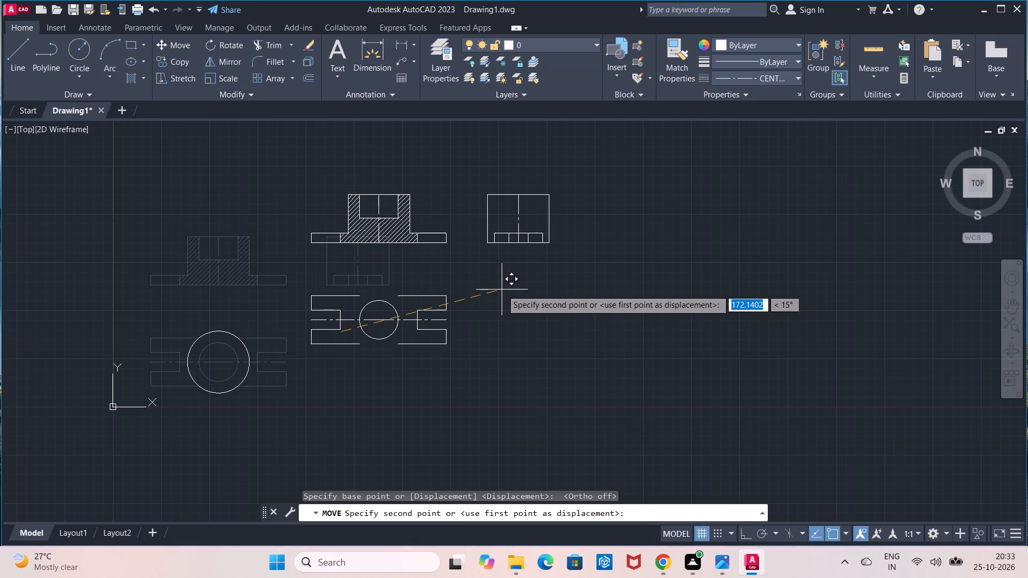
pyautogui.click(502, 290)
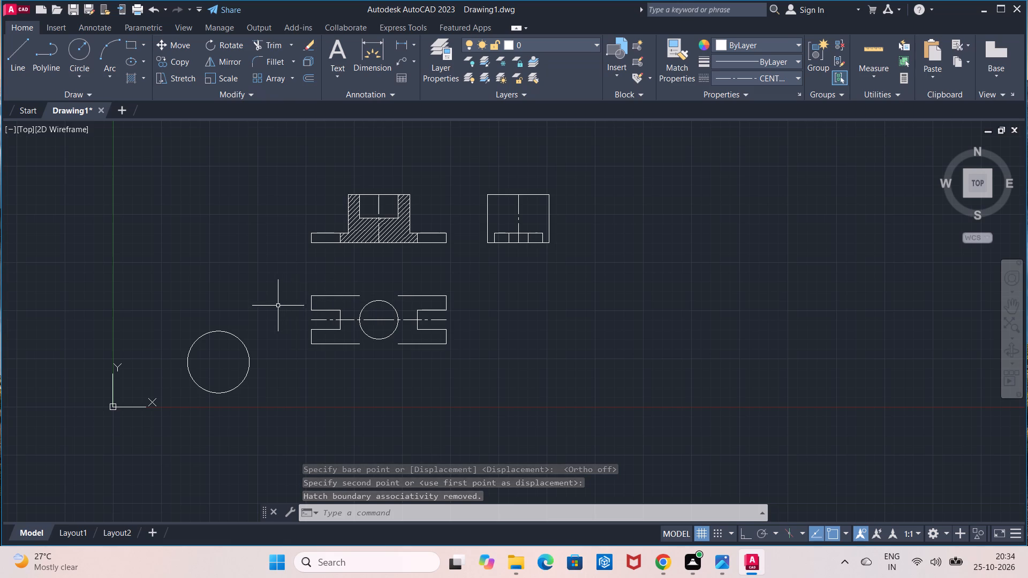
pyautogui.press('Escape')
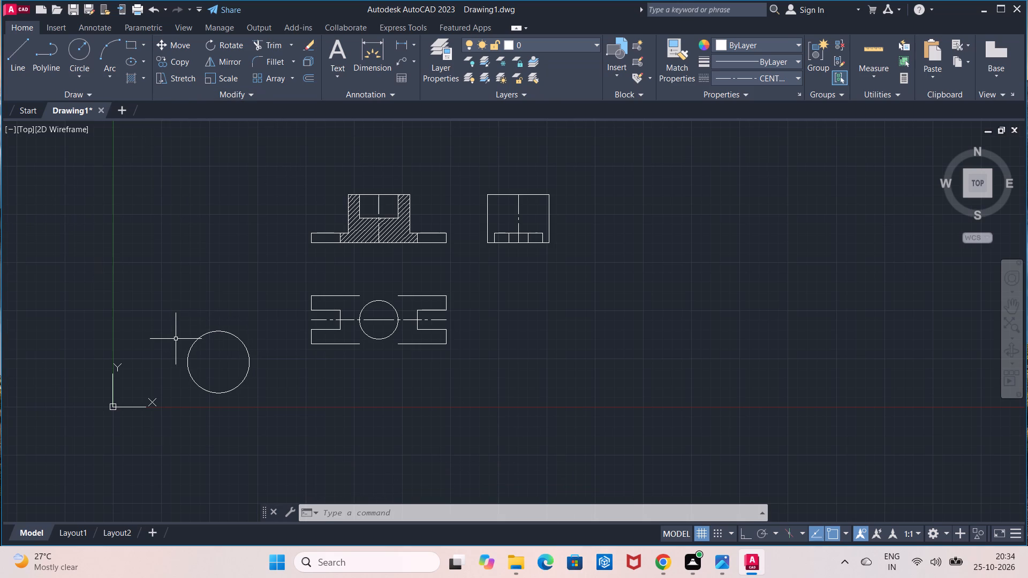
# Delete the top view's outer circle left behind near the origin.
pyautogui.click(196, 338)
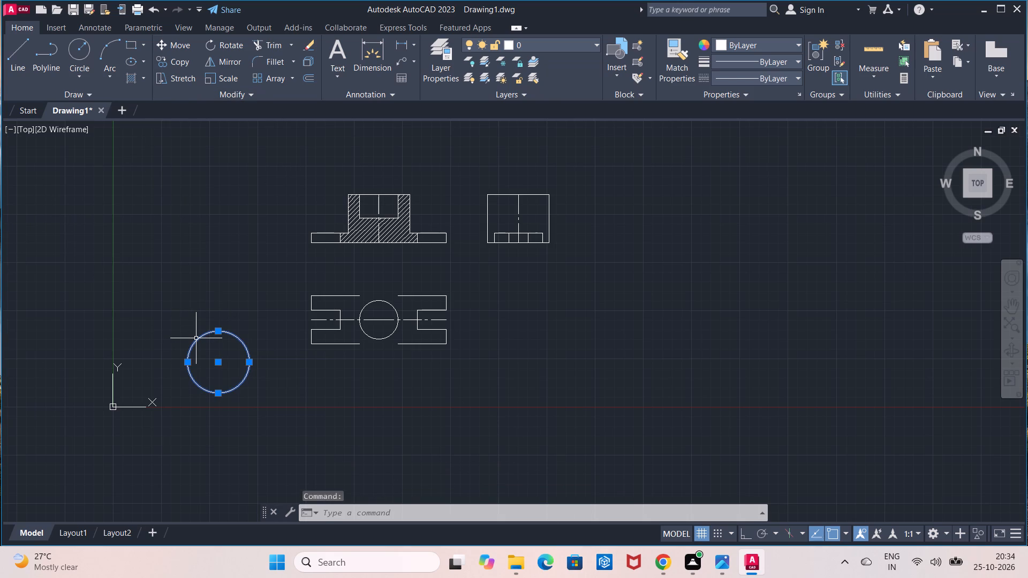
pyautogui.press('Delete')
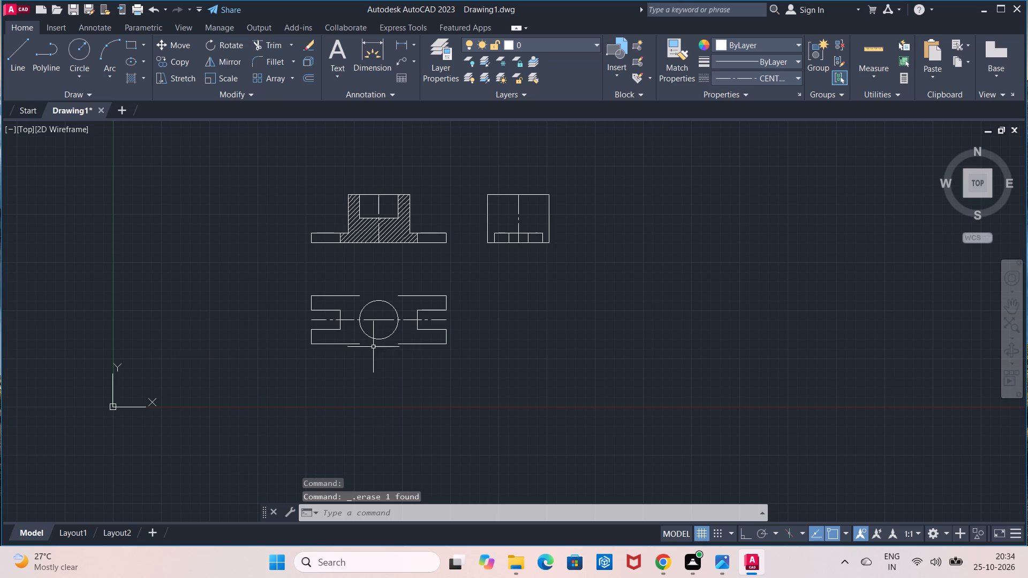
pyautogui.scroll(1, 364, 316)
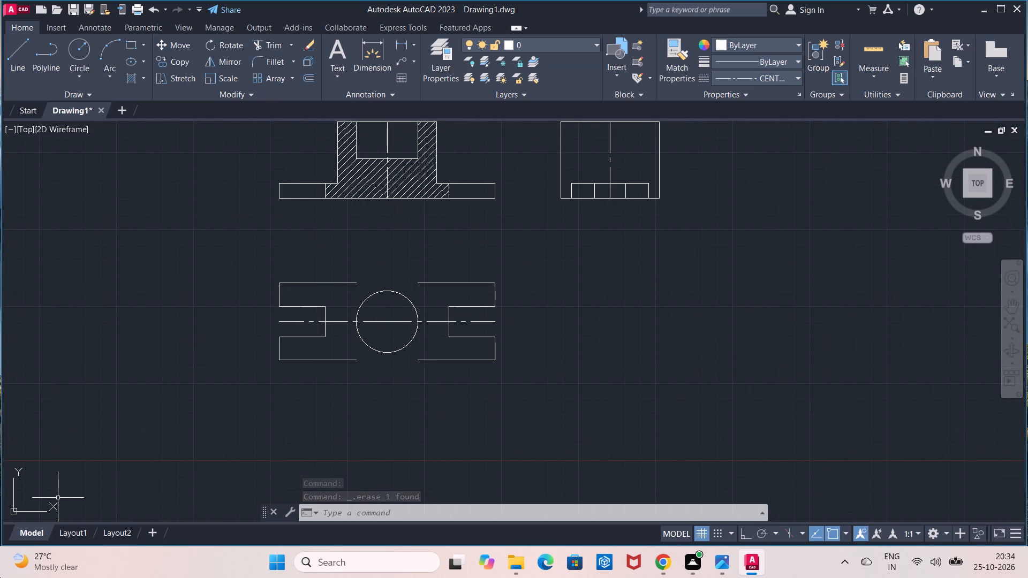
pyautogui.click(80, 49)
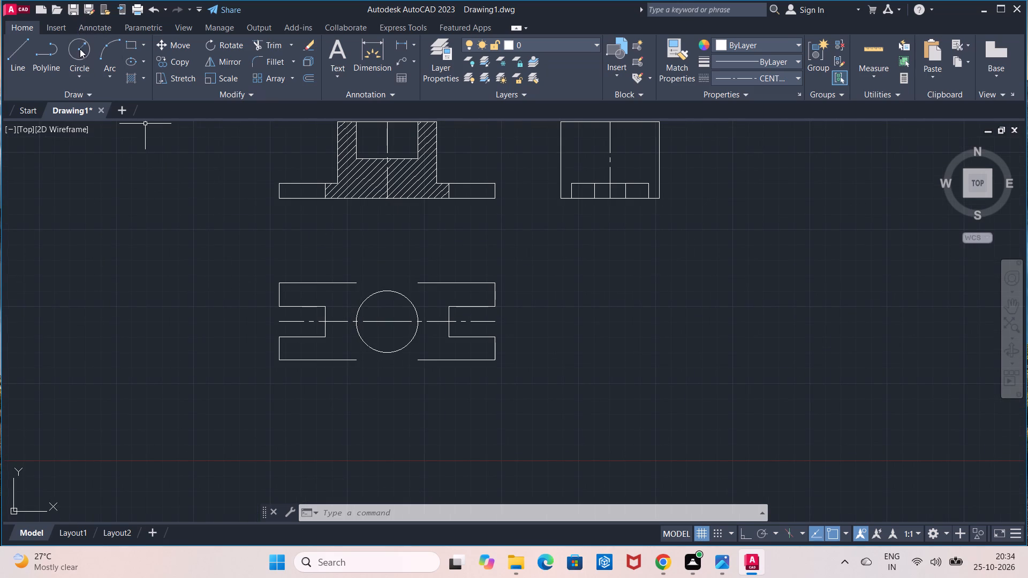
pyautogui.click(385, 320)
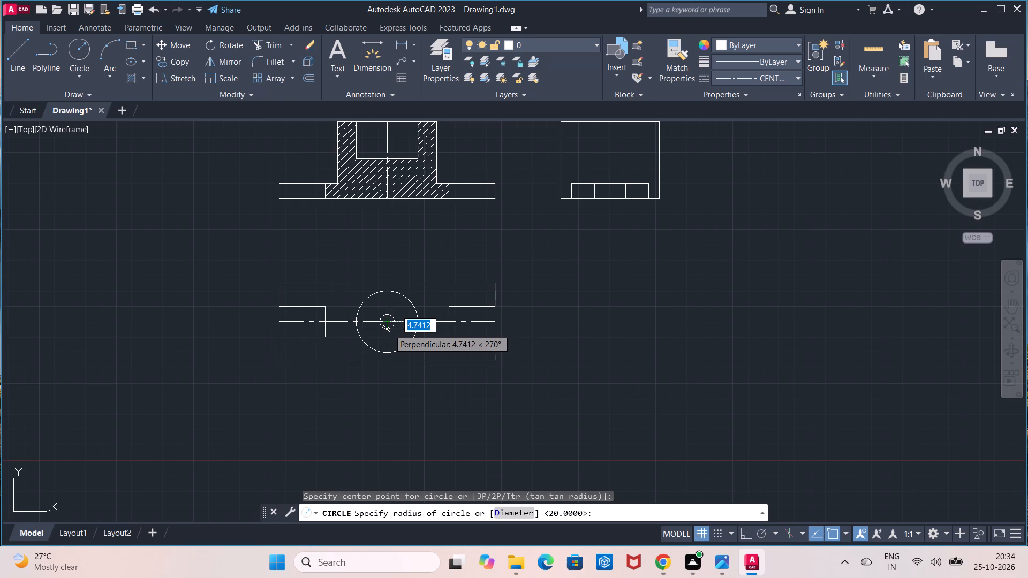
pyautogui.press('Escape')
# Draw a circle of radius 32 with the ByLayer linetype, concentric with the top view's inner circle.
pyautogui.click(763, 83)
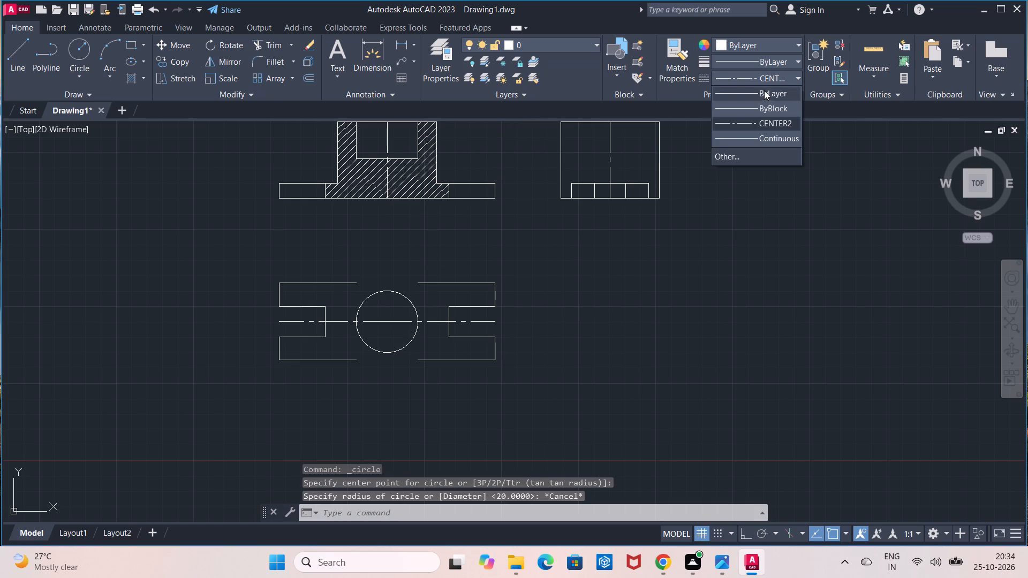
pyautogui.click(764, 91)
pyautogui.click(77, 52)
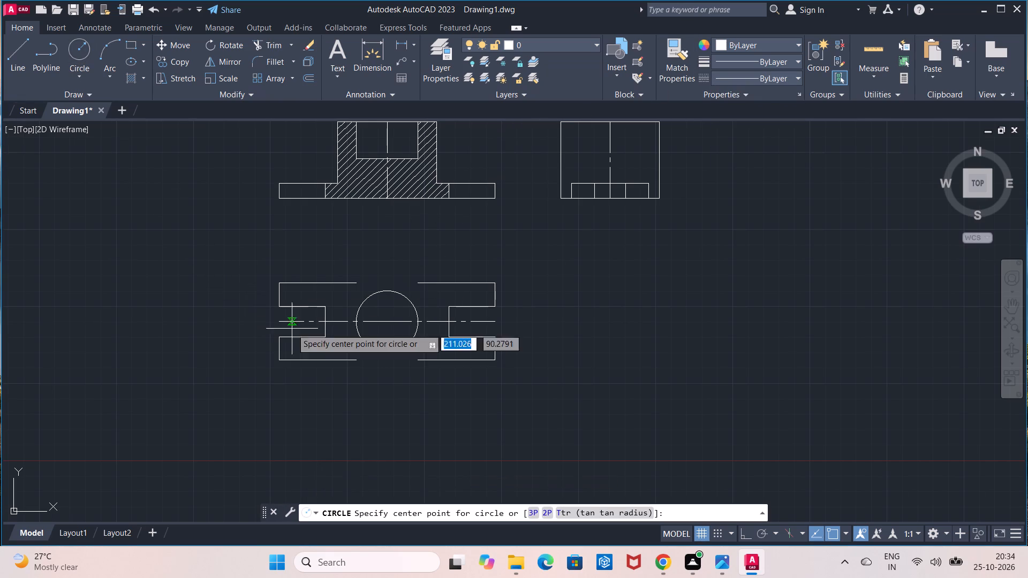
pyautogui.click(389, 323)
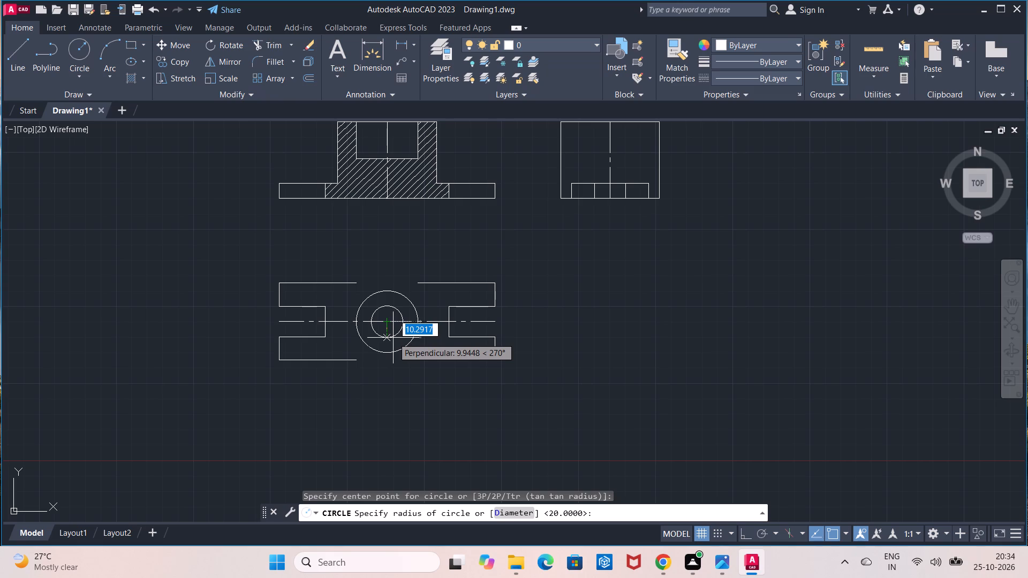
pyautogui.write('32')
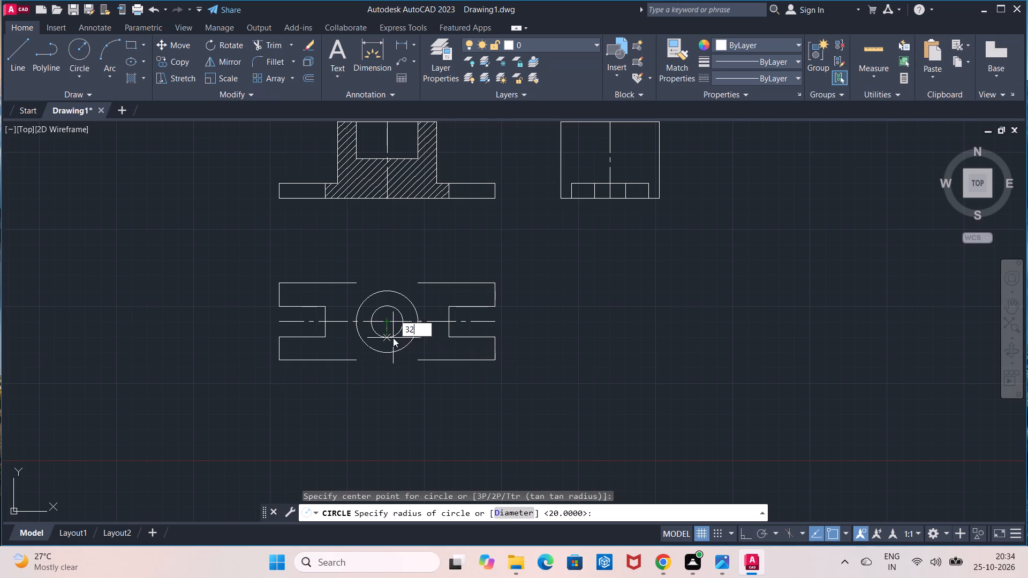
pyautogui.press('Return')
pyautogui.press('Escape')
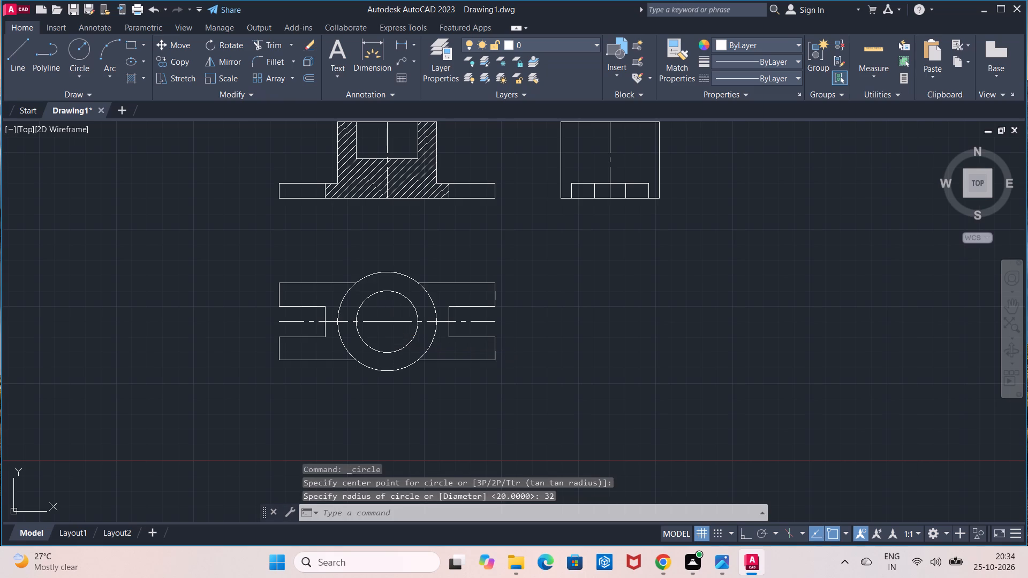
# Set the current linetype to CENTER2.
pyautogui.scroll(2, 393, 338)
pyautogui.scroll(-1, 384, 332)
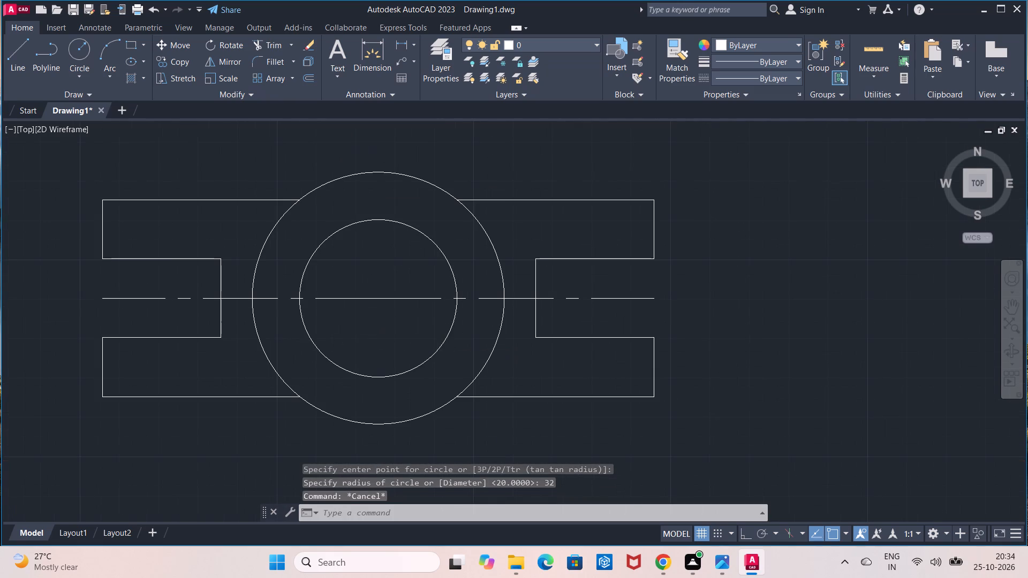
pyautogui.scroll(-1, 384, 332)
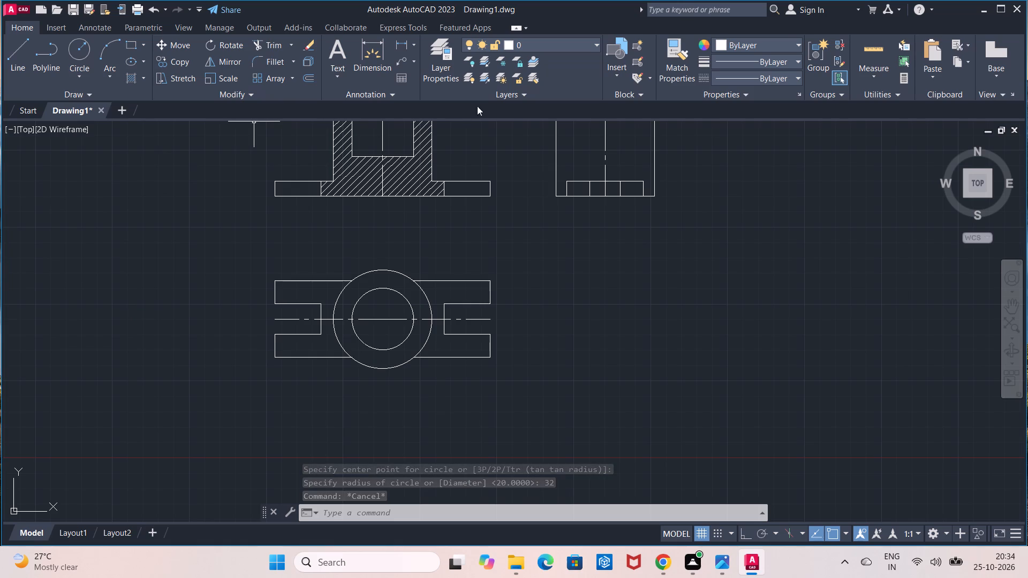
pyautogui.click(790, 81)
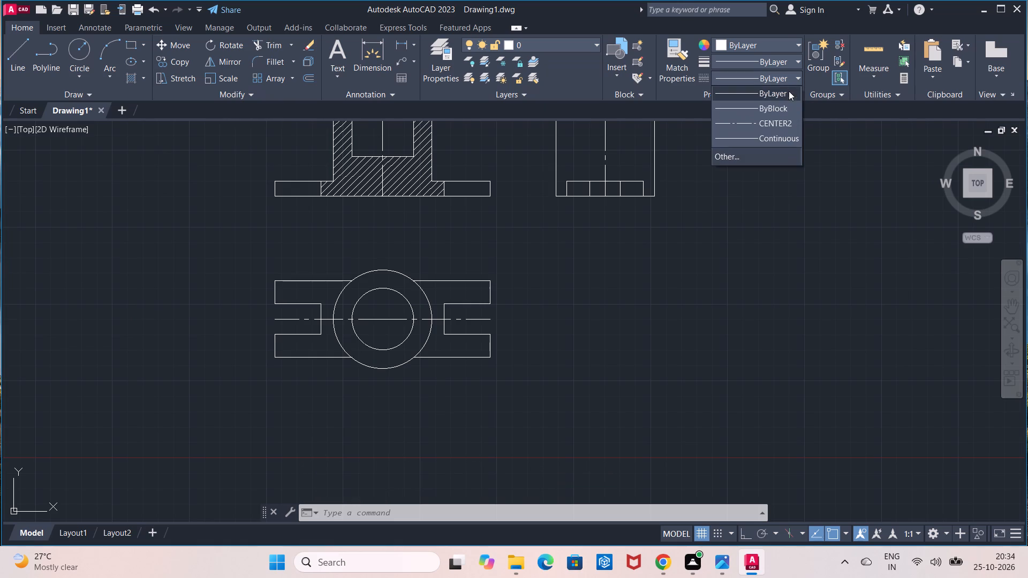
pyautogui.click(785, 123)
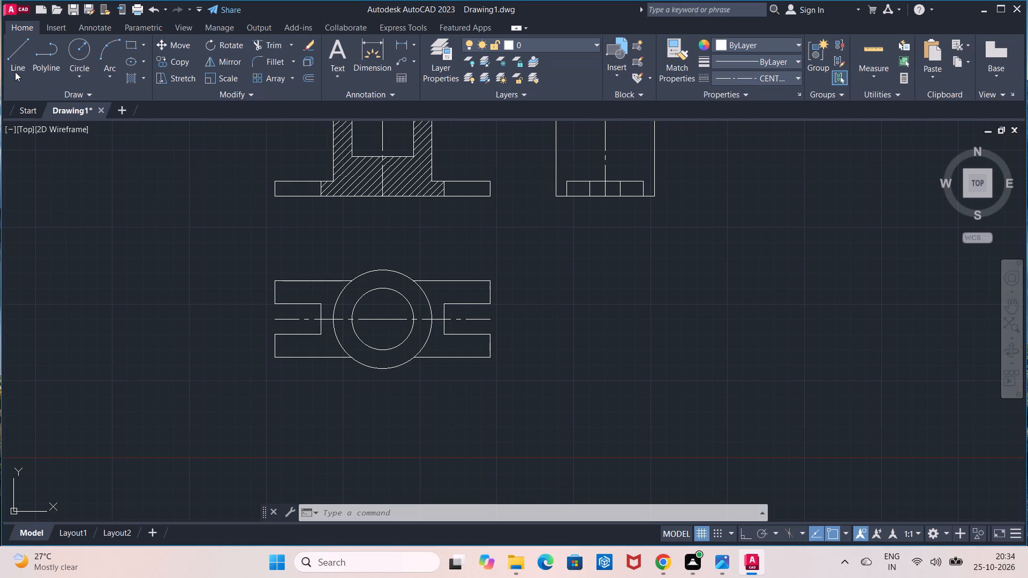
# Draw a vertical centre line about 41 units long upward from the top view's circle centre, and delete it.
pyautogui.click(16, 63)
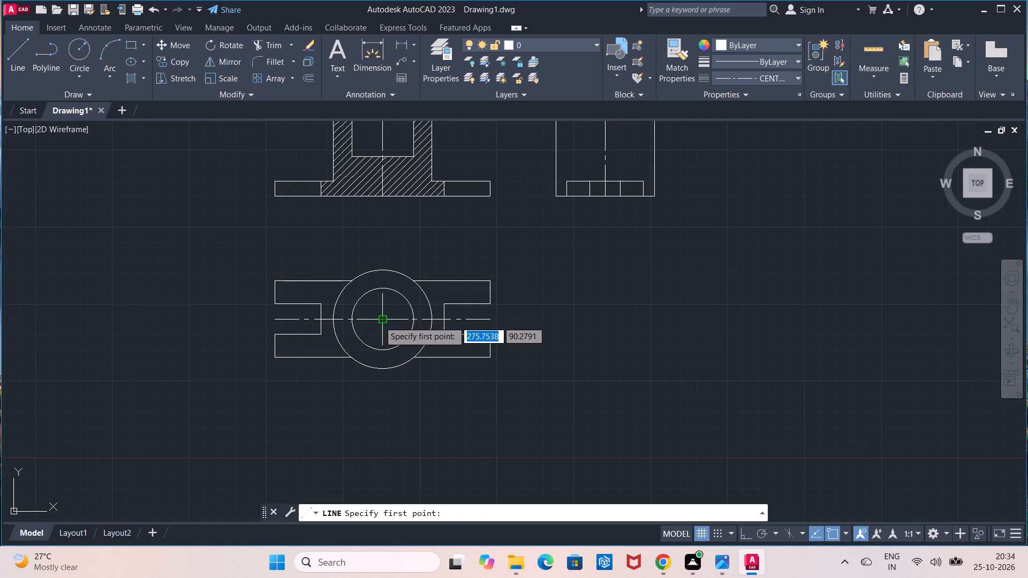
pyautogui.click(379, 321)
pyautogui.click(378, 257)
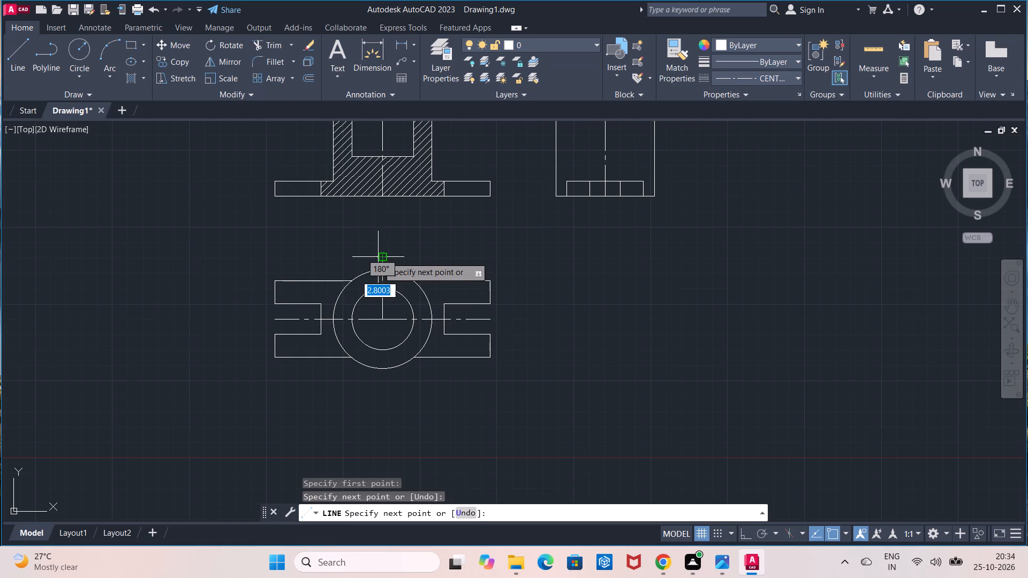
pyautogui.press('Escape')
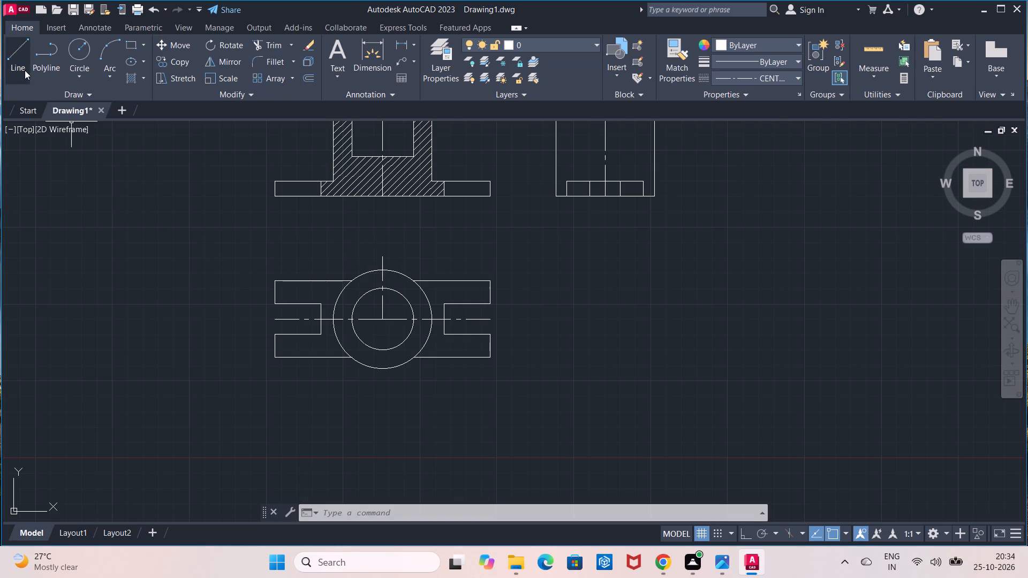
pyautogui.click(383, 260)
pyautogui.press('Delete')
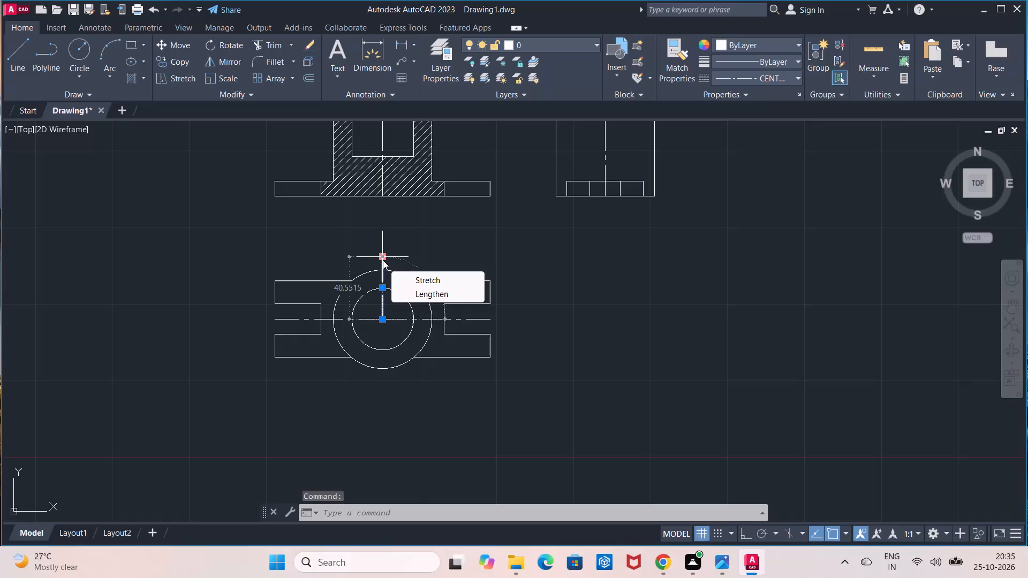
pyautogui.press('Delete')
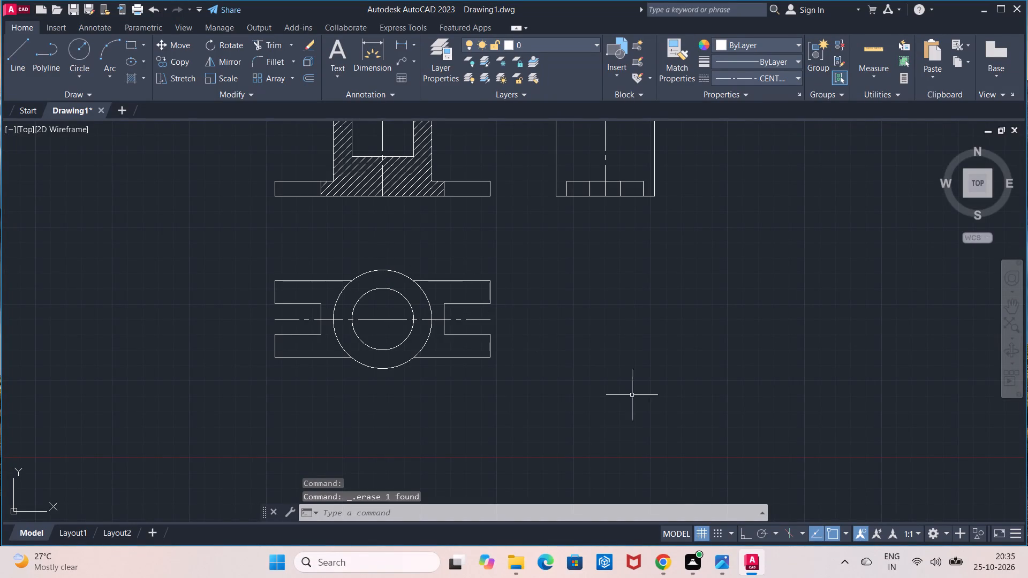
# With Ortho on, draw a vertical CENTER2 line from the top view's circle centre upward and another downward, both extending past the outer circle.
pyautogui.click(746, 541)
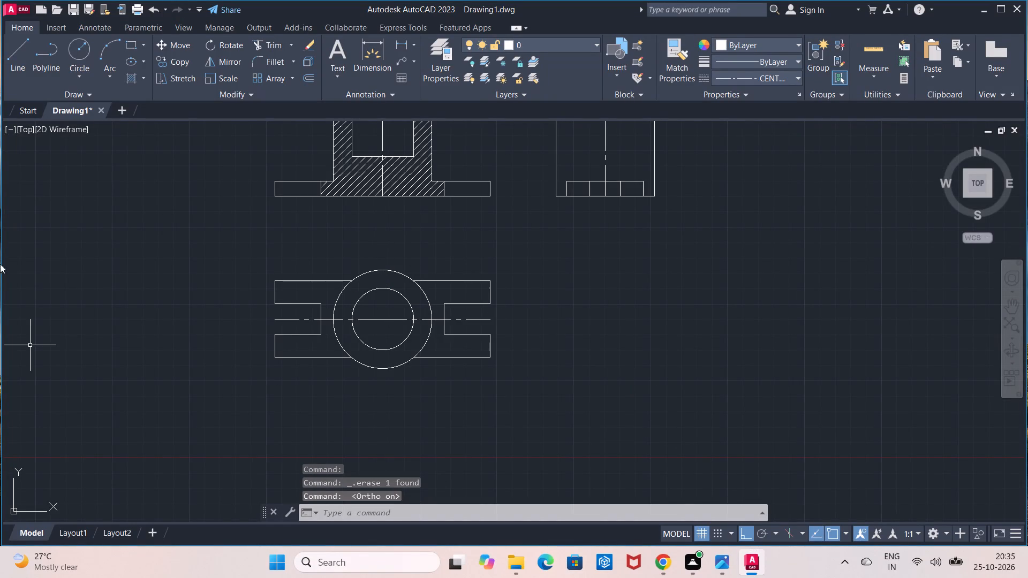
pyautogui.click(18, 42)
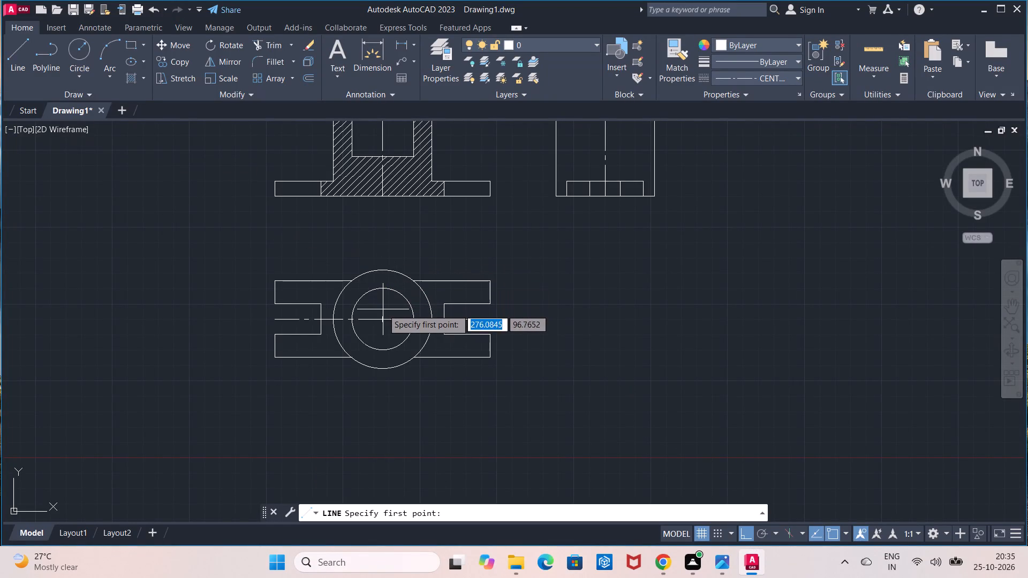
pyautogui.click(383, 314)
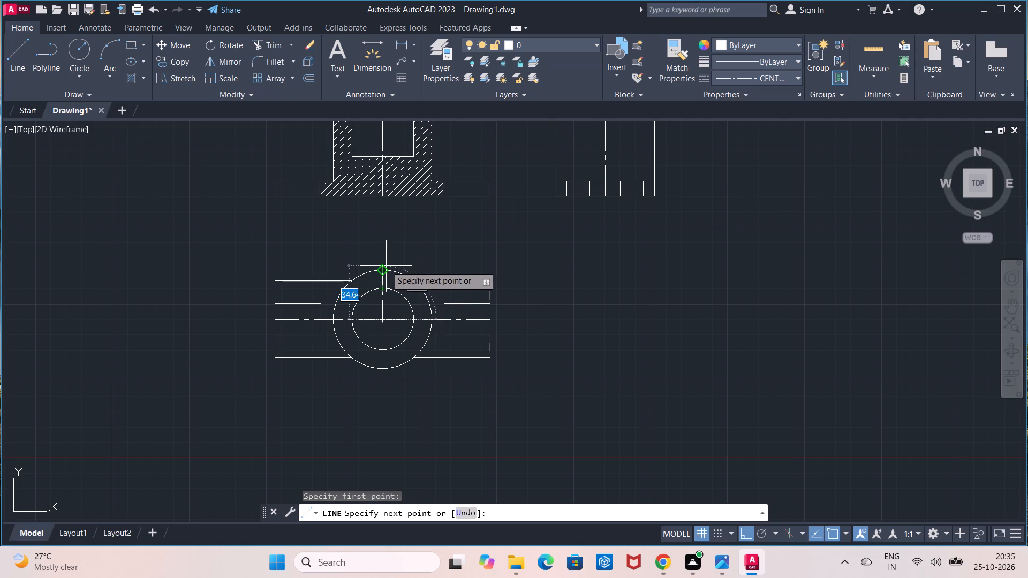
pyautogui.click(386, 256)
pyautogui.press('Escape')
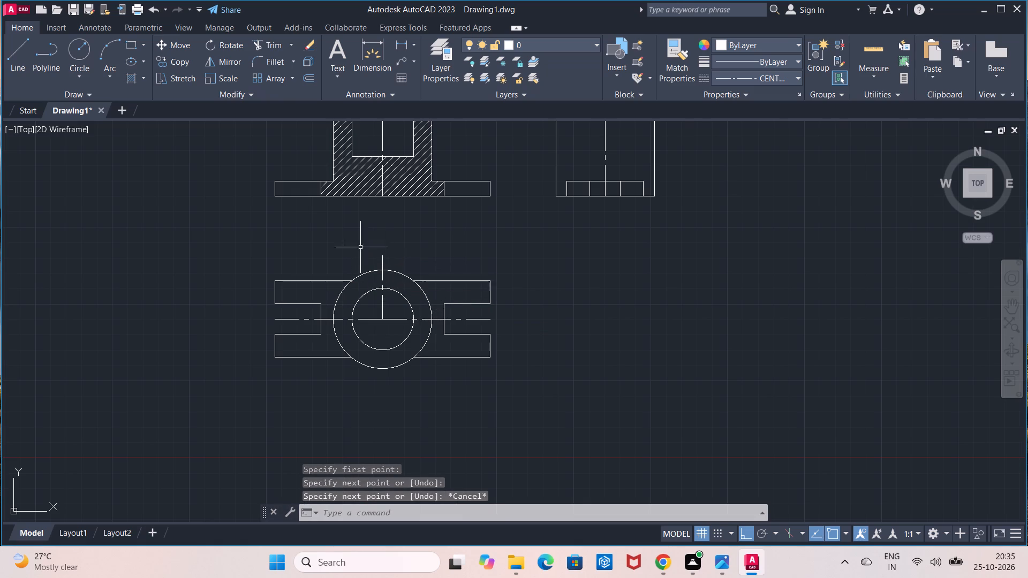
pyautogui.click(15, 78)
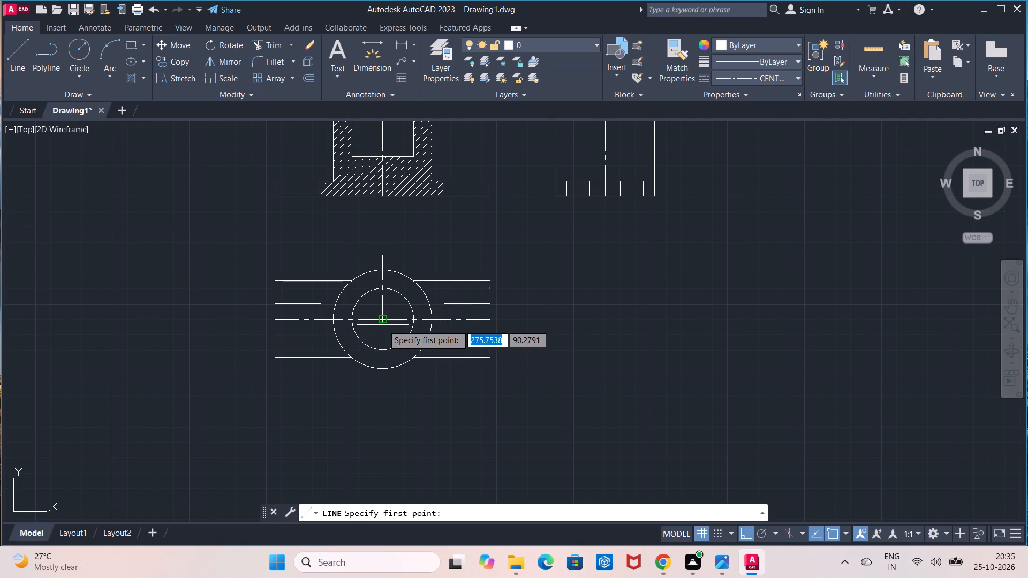
pyautogui.click(383, 320)
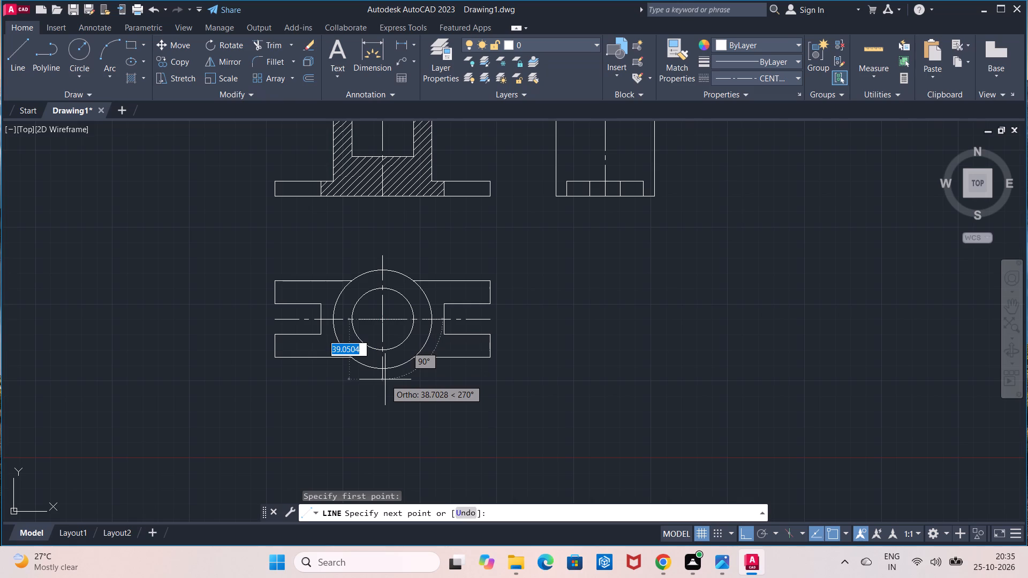
pyautogui.click(385, 379)
pyautogui.press('Escape')
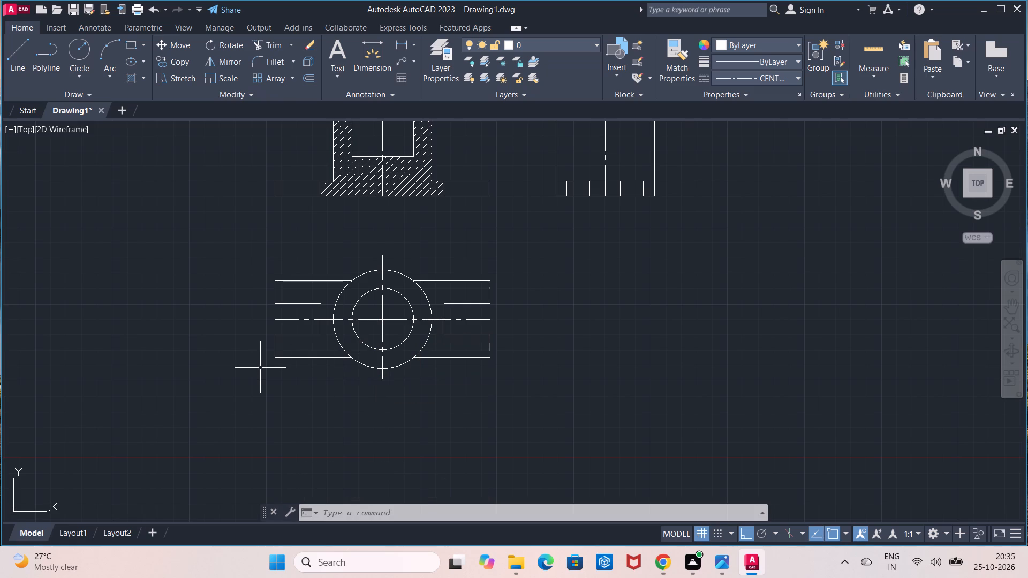
# Select the geometry of all three views and apply the Join command to it.
pyautogui.scroll(-1, 336, 313)
pyautogui.moveTo(367, 273); pyautogui.dragTo(360, 378, button='middle')
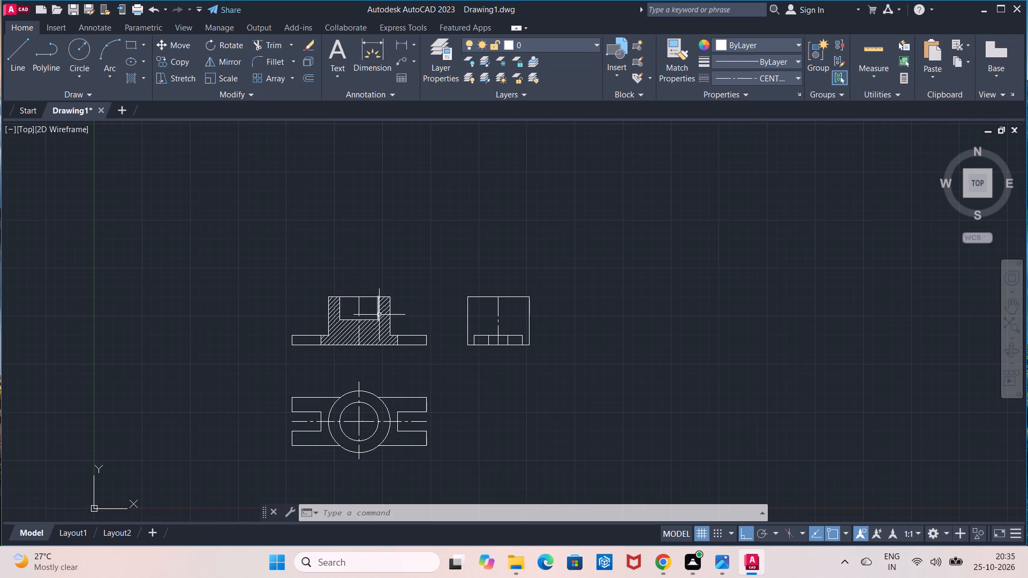
pyautogui.click(208, 227)
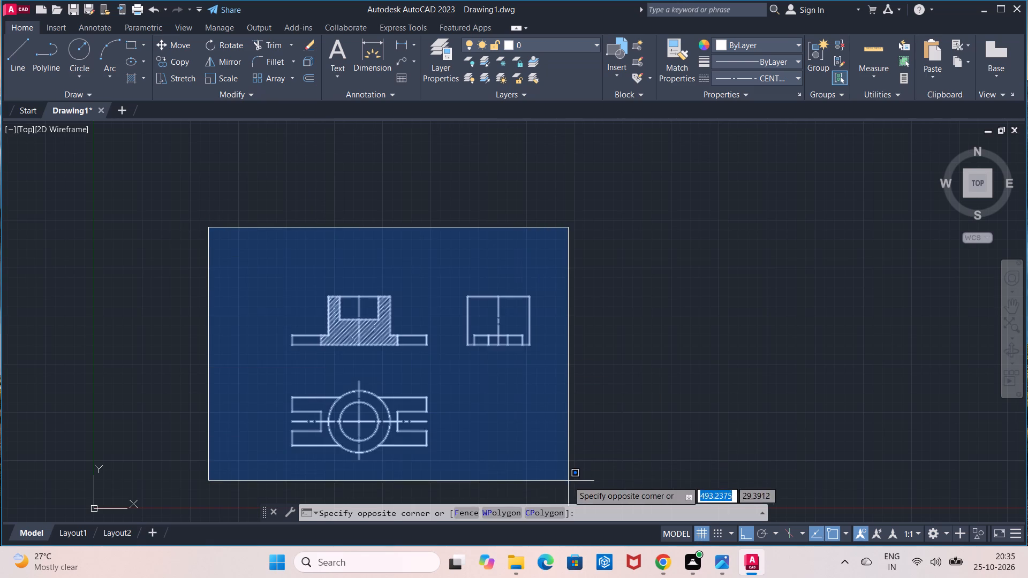
pyautogui.click(568, 481)
pyautogui.write('joi')
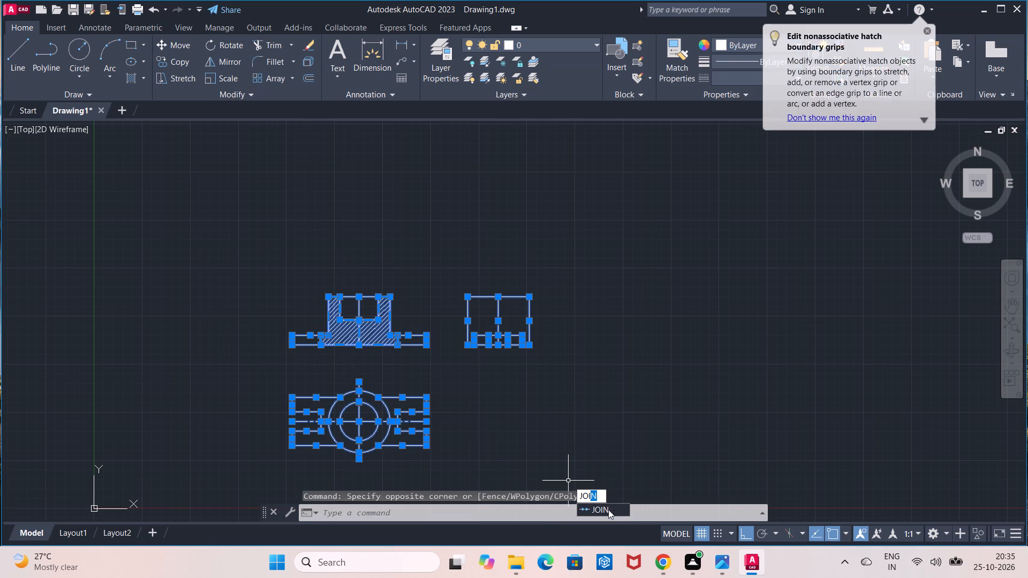
pyautogui.click(608, 509)
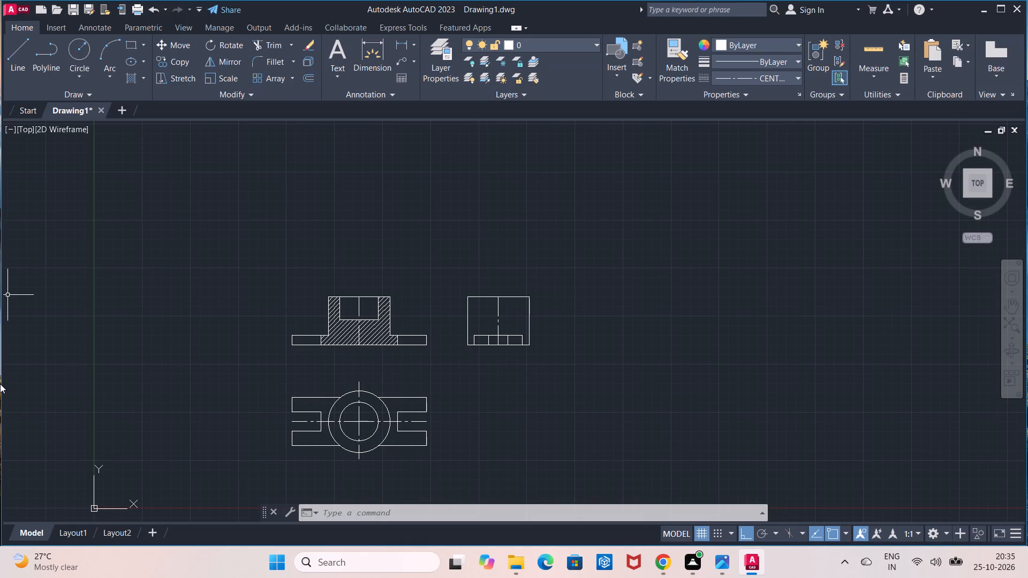
# Add a vertical linear dimension for the bore depth, placed to the right of the sectional front view.
pyautogui.scroll(1, 314, 351)
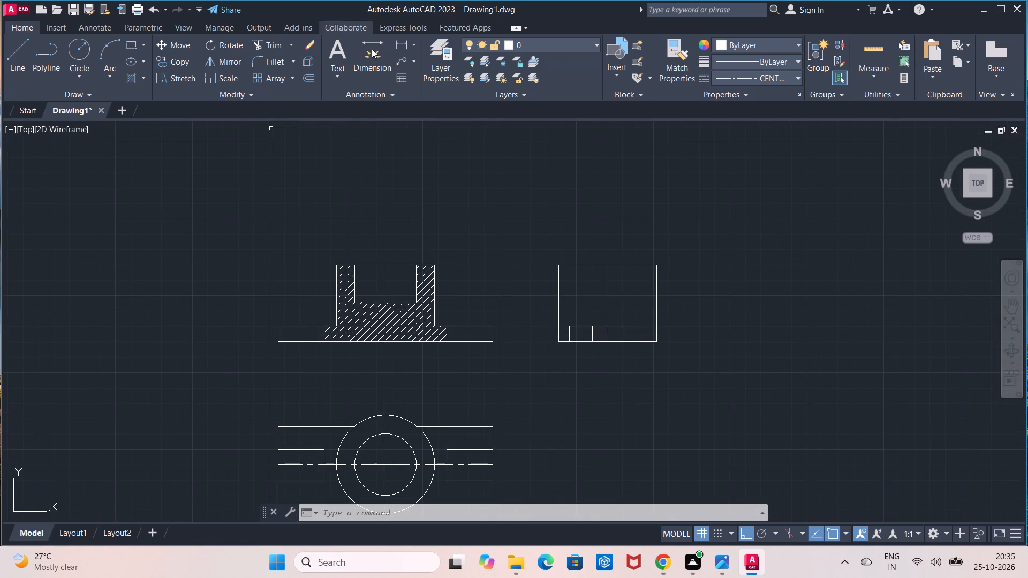
pyautogui.click(406, 48)
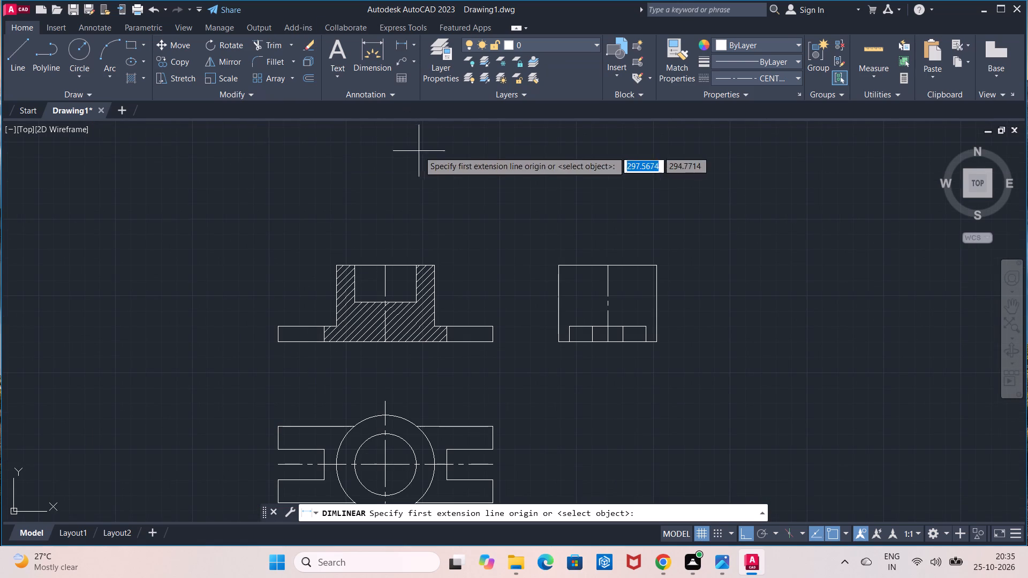
pyautogui.click(414, 266)
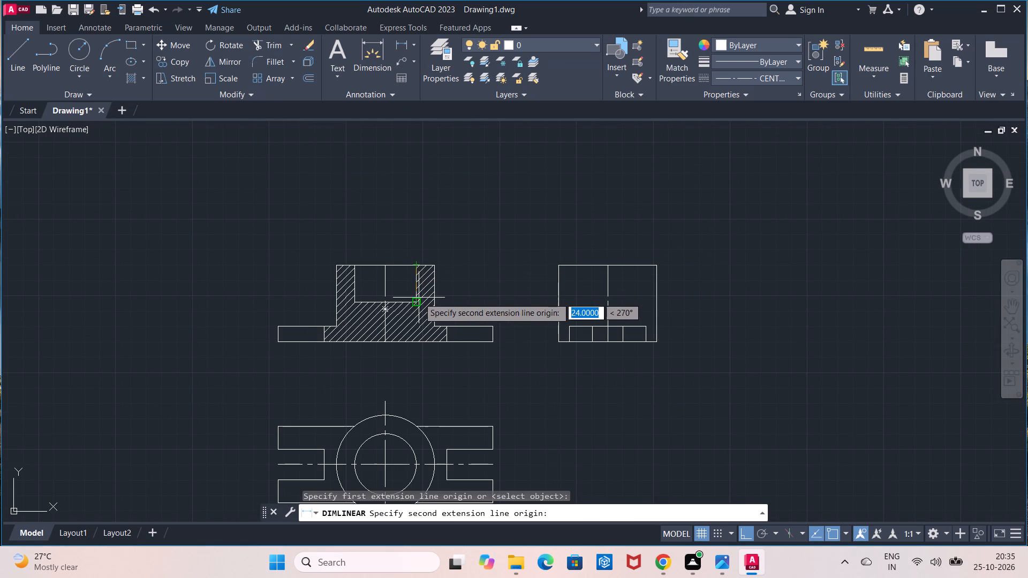
pyautogui.click(419, 300)
pyautogui.click(468, 303)
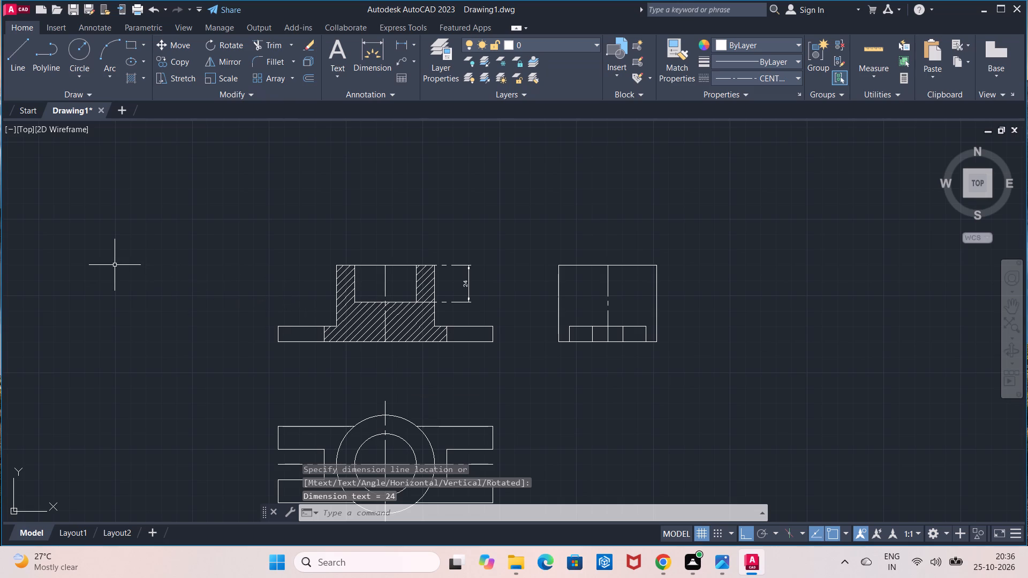
# Add linear dimensions below the front view for the unhatched slot lengths at both ends of the base.
pyautogui.click(396, 43)
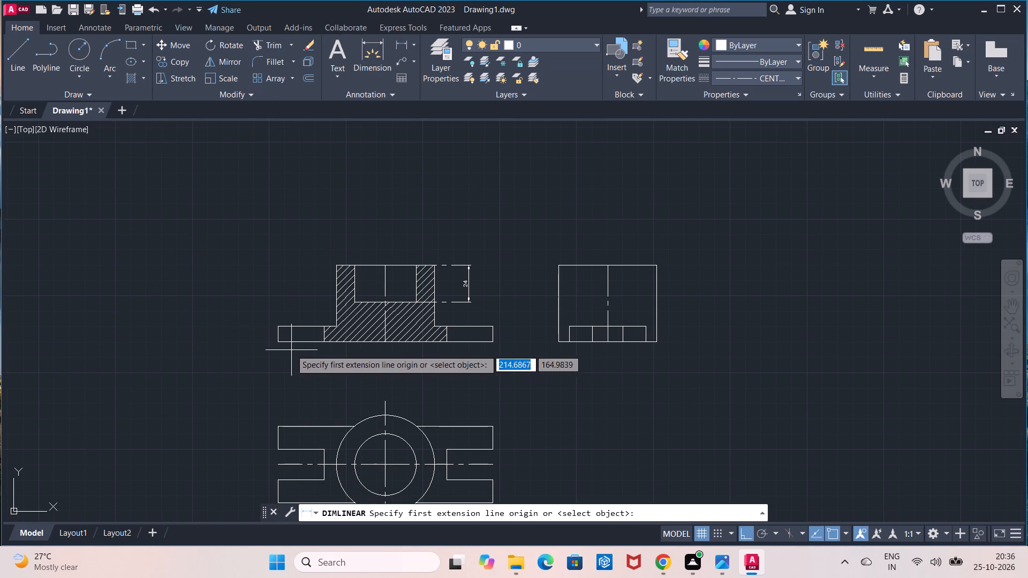
pyautogui.click(277, 344)
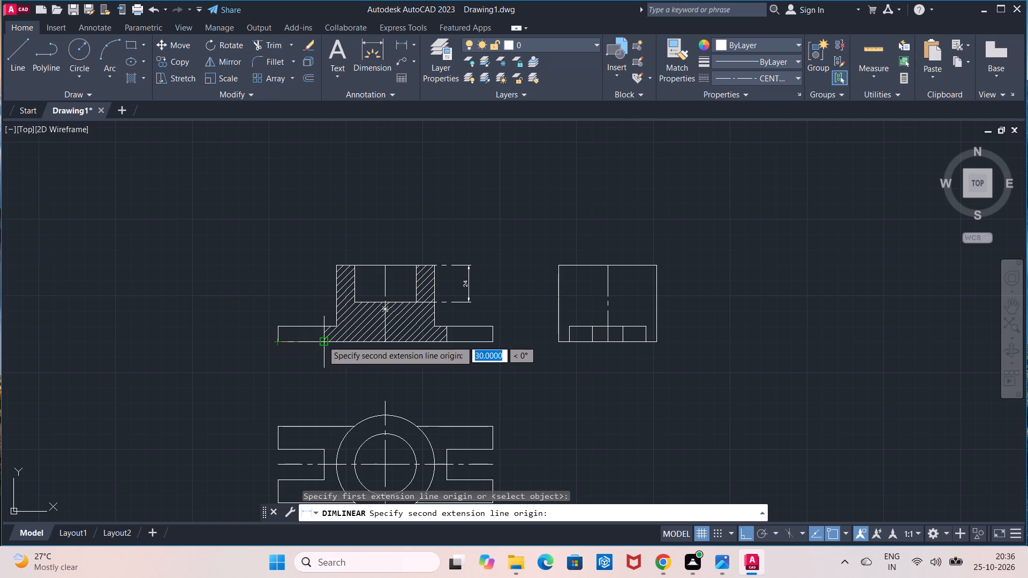
pyautogui.click(324, 340)
pyautogui.click(324, 358)
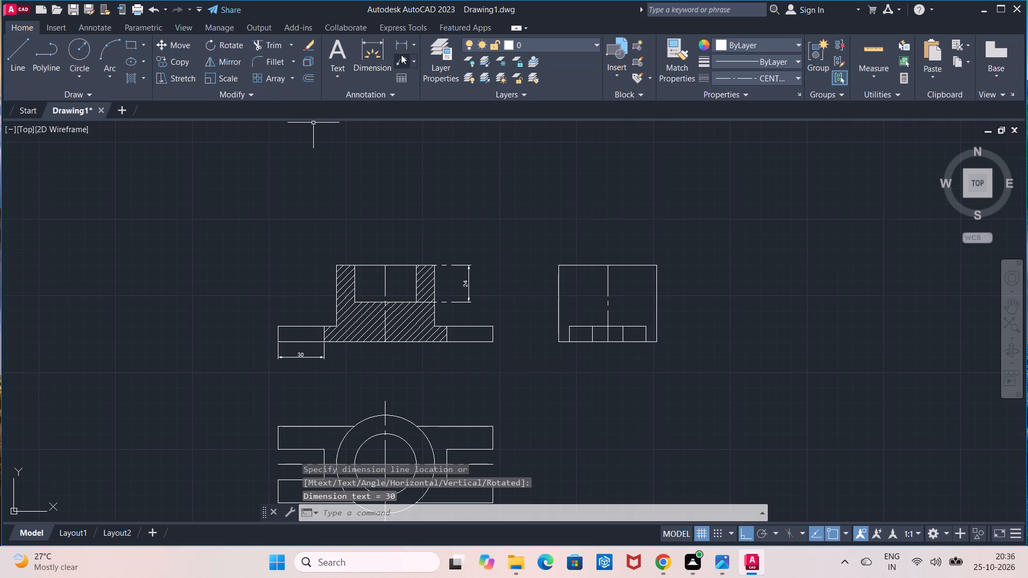
pyautogui.click(401, 49)
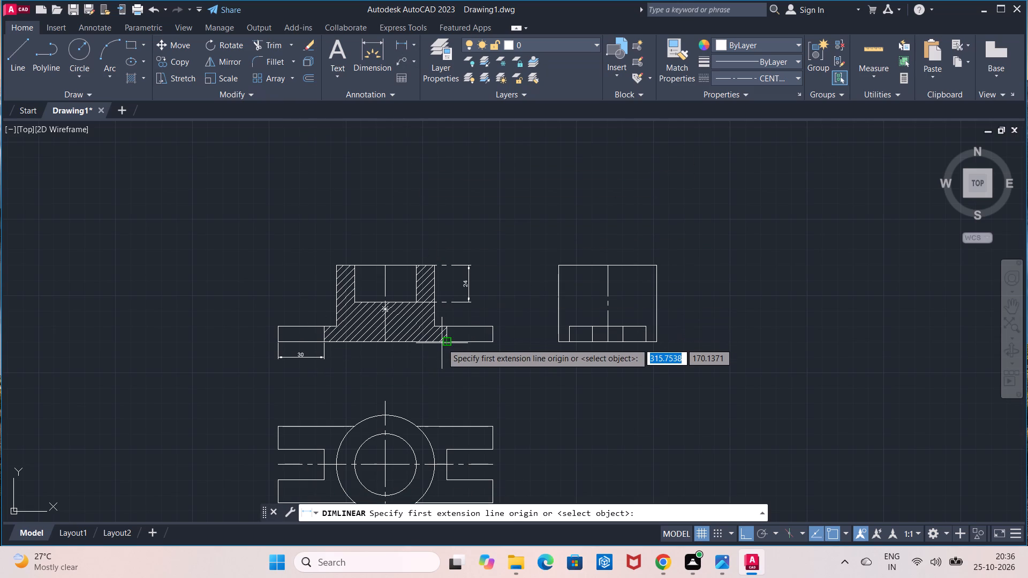
pyautogui.click(448, 345)
pyautogui.click(495, 345)
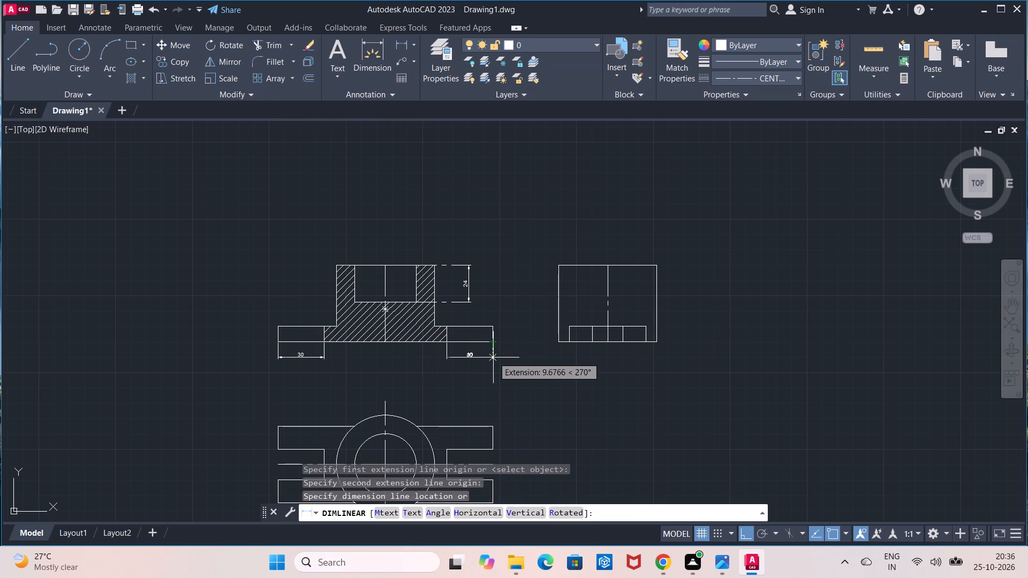
pyautogui.click(493, 358)
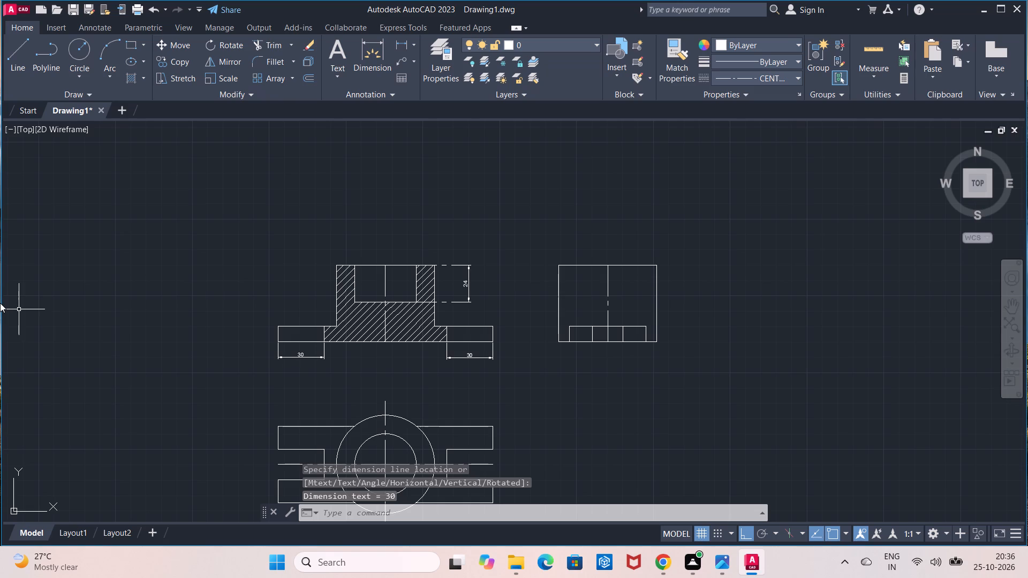
# Dimension the front view's overall base length, placed below the two slot-length dimensions.
pyautogui.click(403, 48)
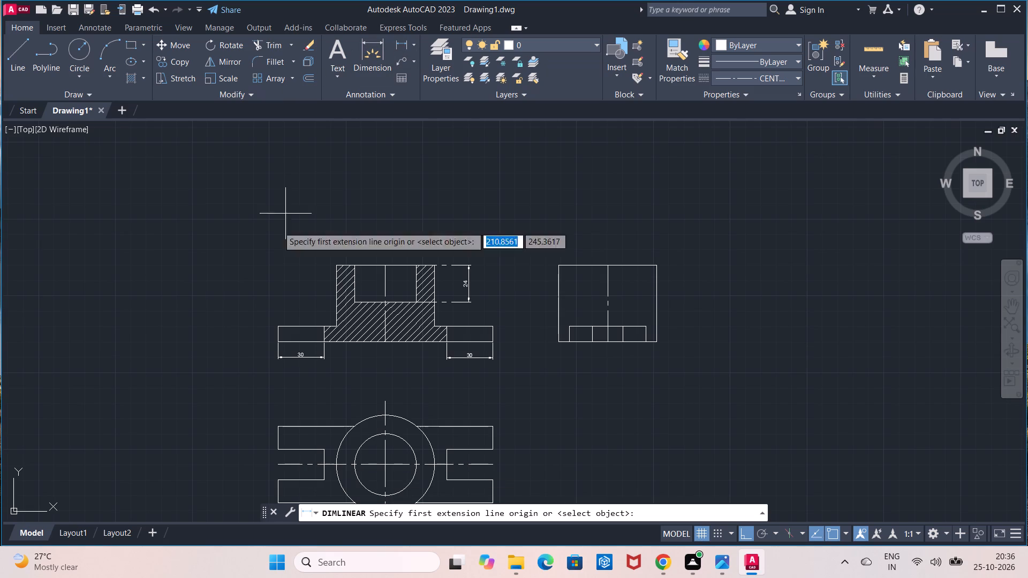
pyautogui.click(276, 342)
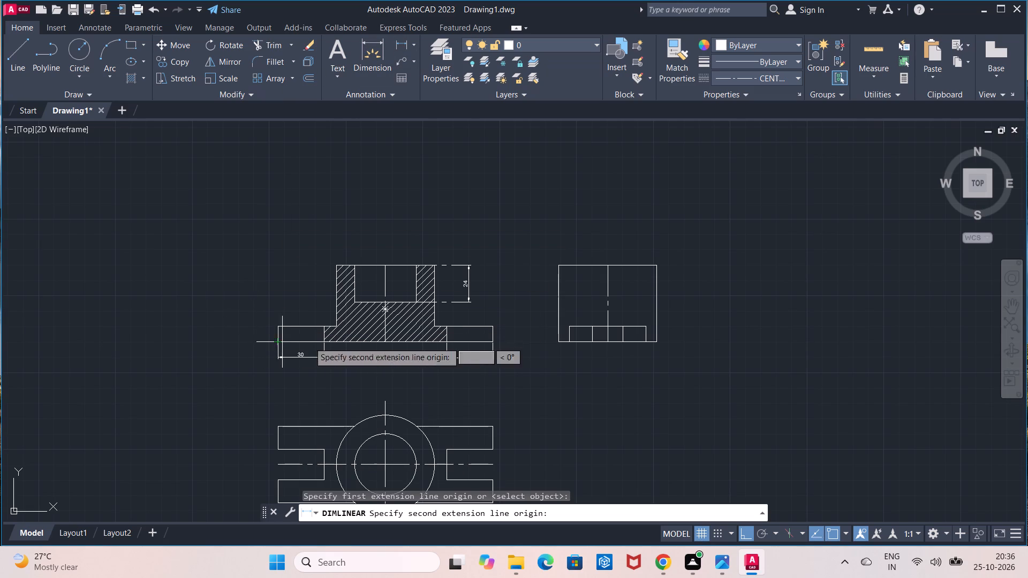
pyautogui.click(490, 343)
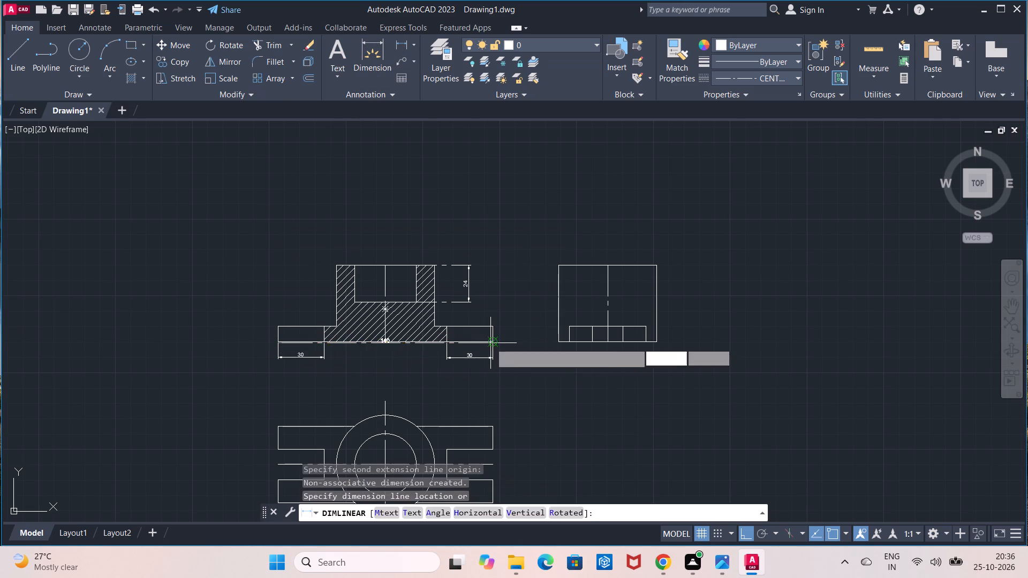
pyautogui.click(489, 379)
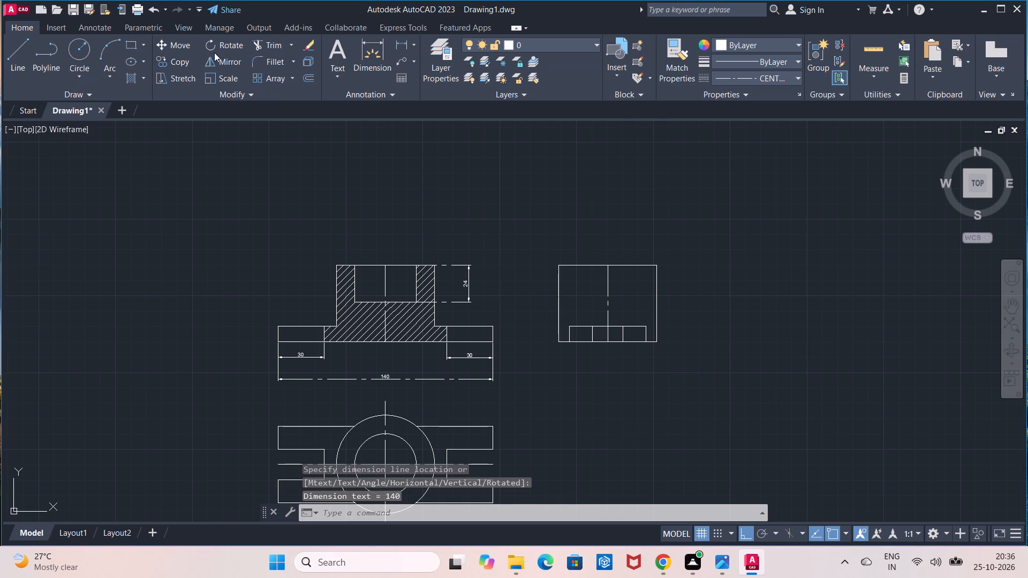
# Dimension the base thickness and the boss height above the base with vertical dimensions left of the front view.
pyautogui.click(402, 47)
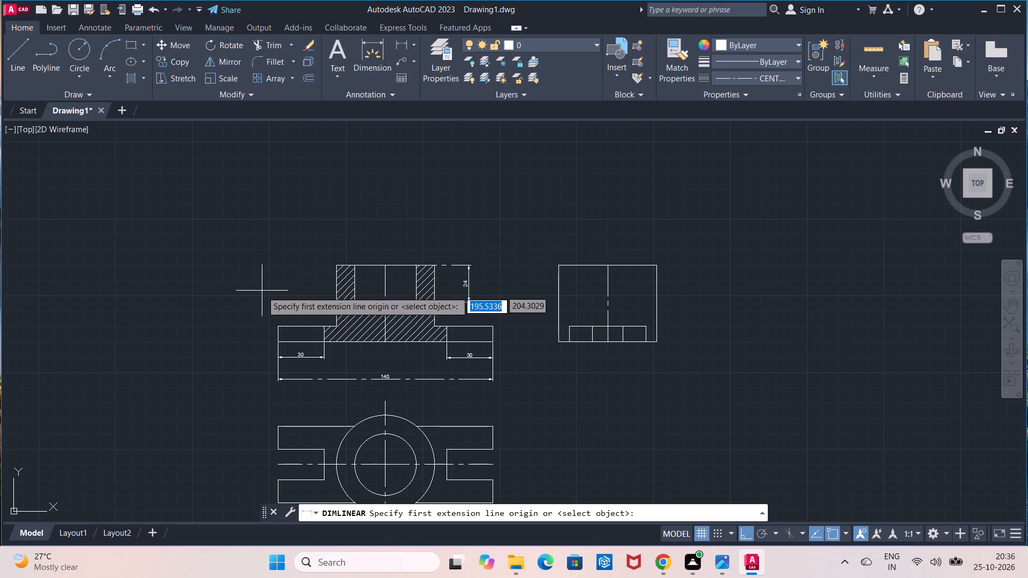
pyautogui.click(277, 329)
pyautogui.click(281, 341)
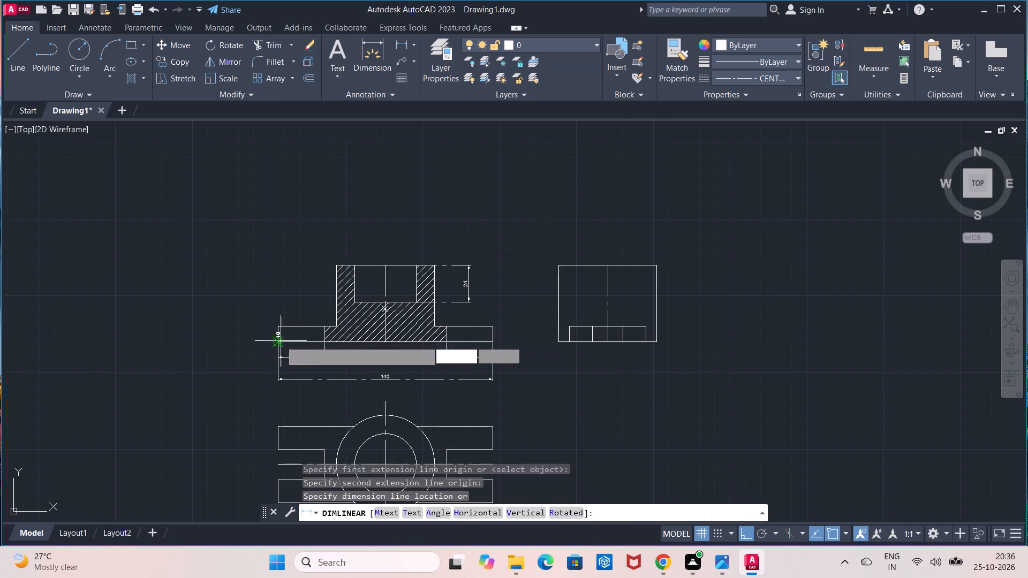
pyautogui.click(267, 343)
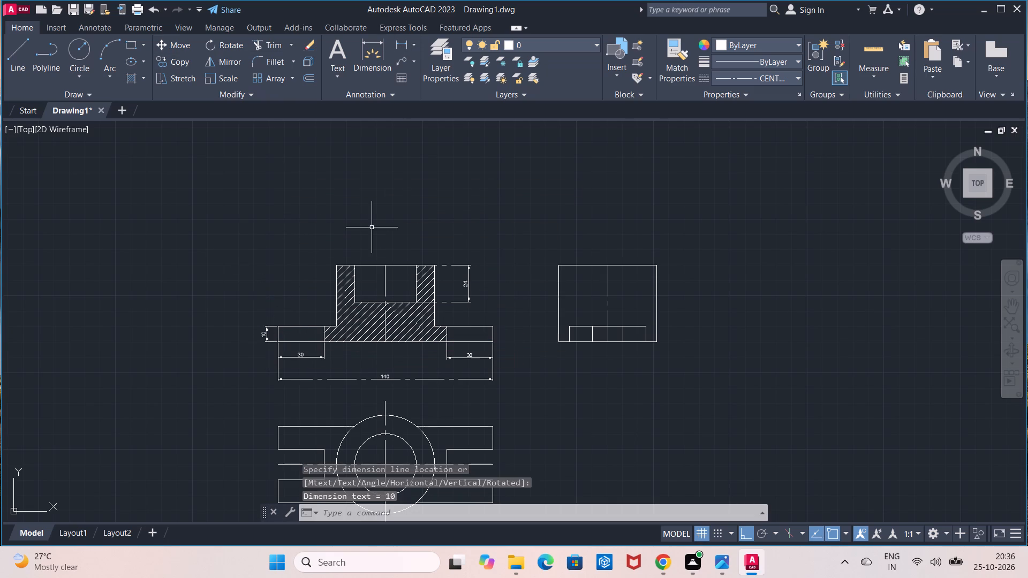
pyautogui.click(400, 48)
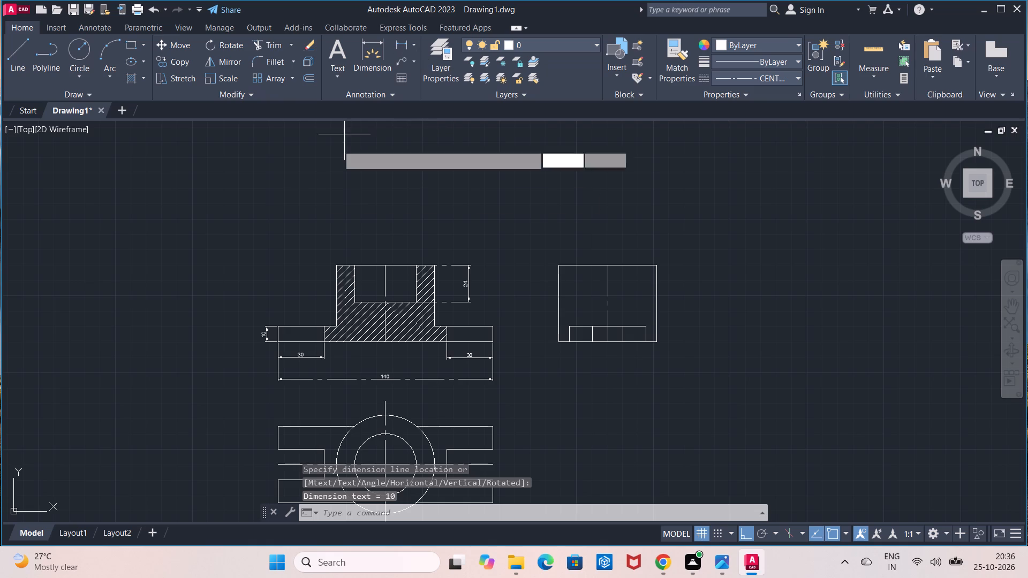
pyautogui.click(334, 265)
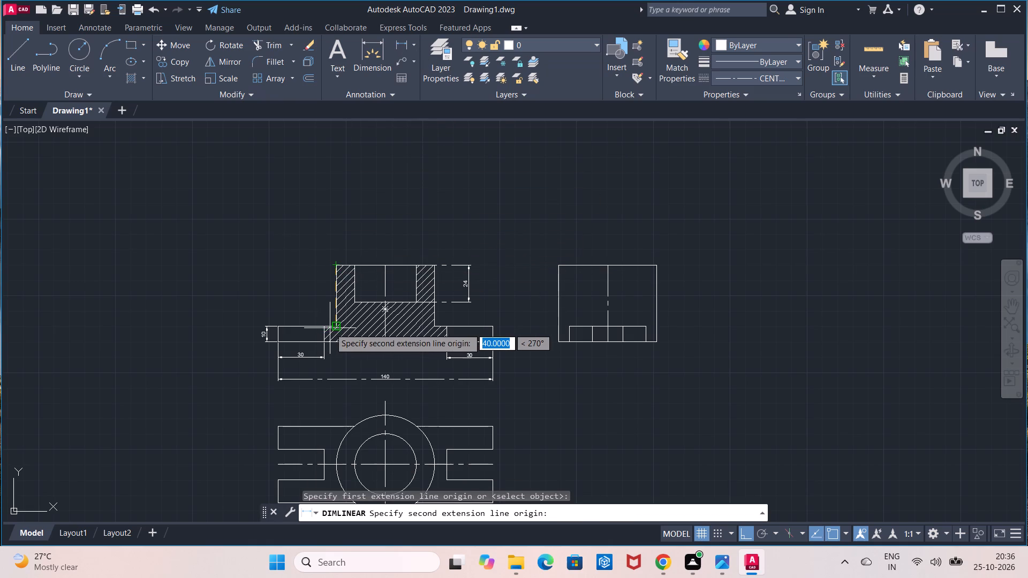
pyautogui.click(335, 325)
pyautogui.click(310, 321)
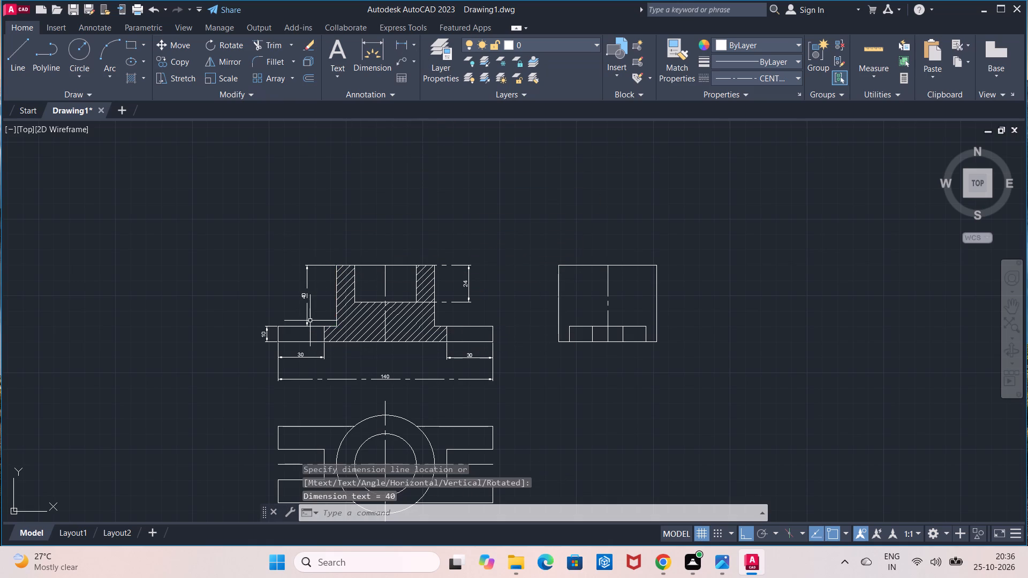
# Dimension the front view's overall height from boss top to base bottom, placed outside the other left-hand dimensions.
pyautogui.scroll(1, 310, 321)
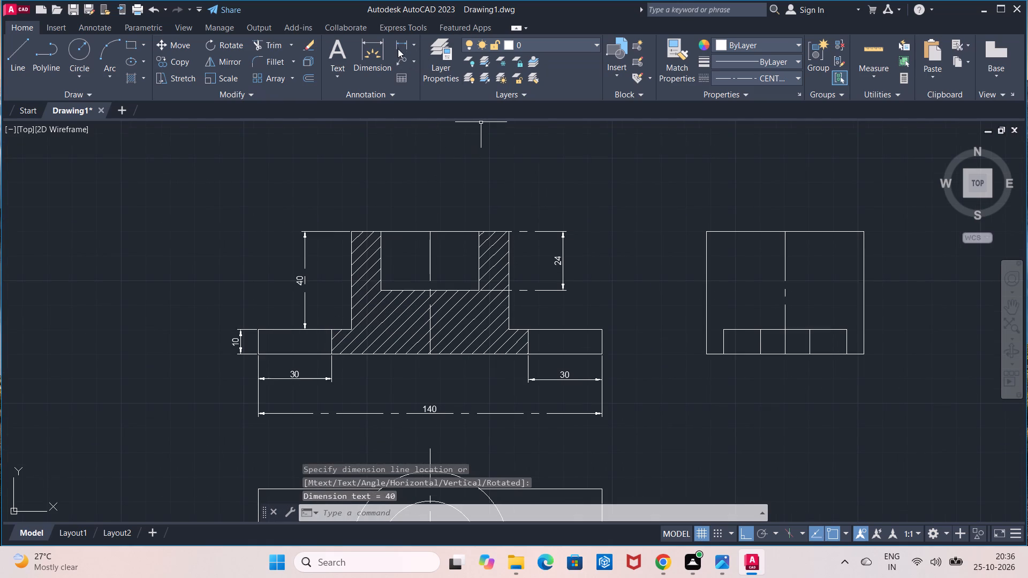
pyautogui.click(398, 47)
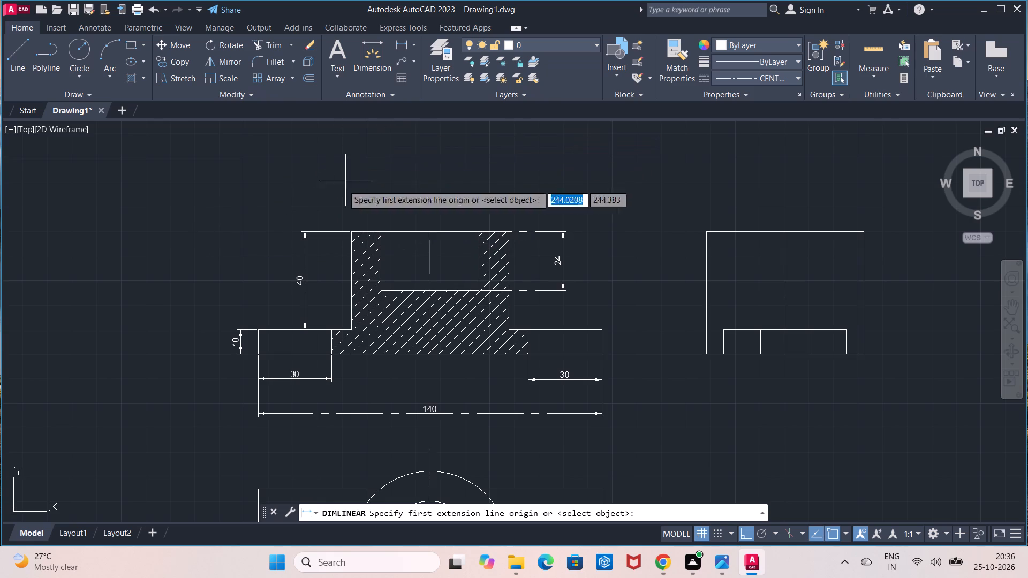
pyautogui.click(353, 232)
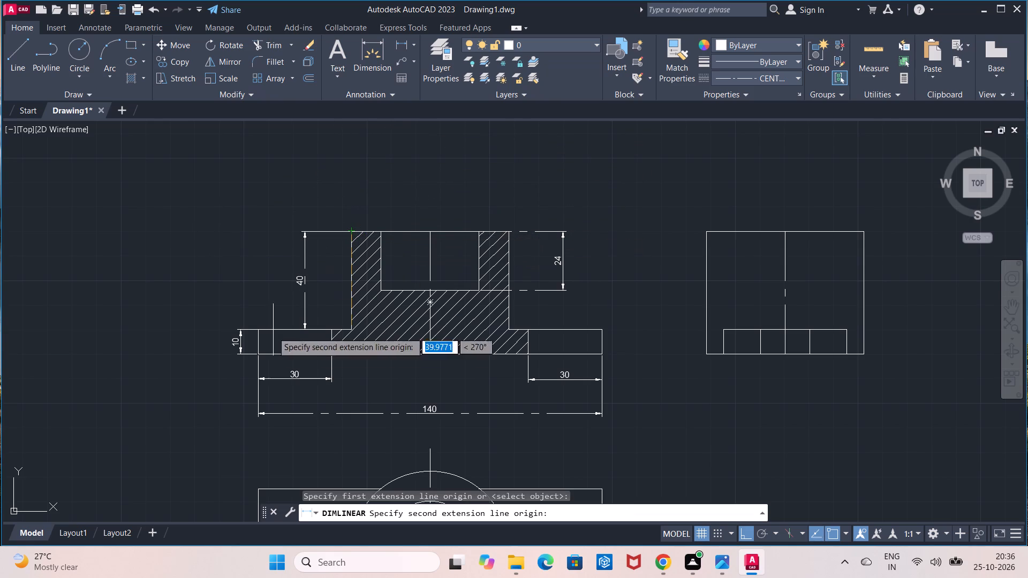
pyautogui.click(261, 352)
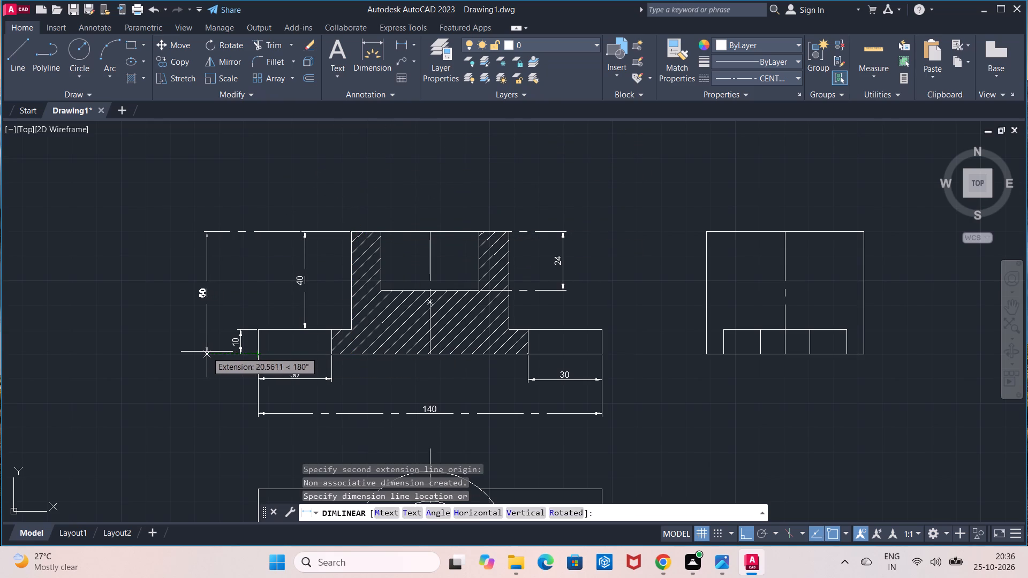
pyautogui.click(207, 352)
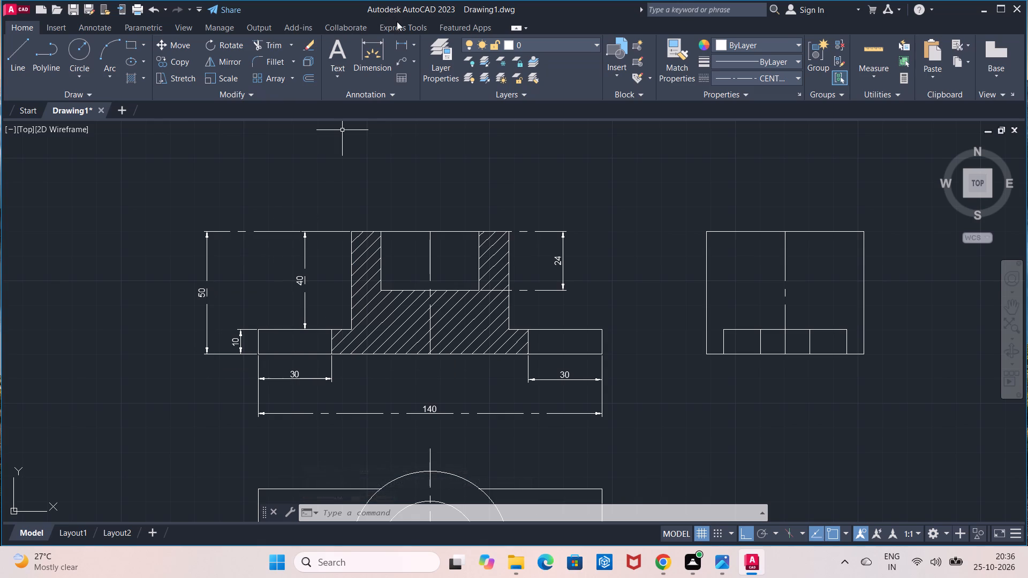
# Dimension the width of the arm outline along the bottom of the side view, placed below it.
pyautogui.click(401, 40)
pyautogui.click(724, 353)
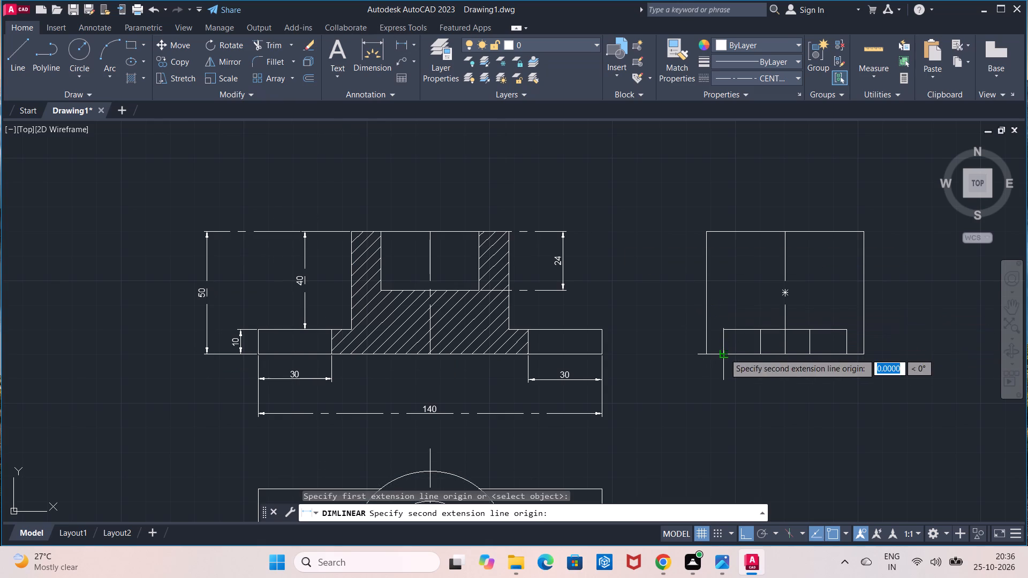
pyautogui.click(849, 355)
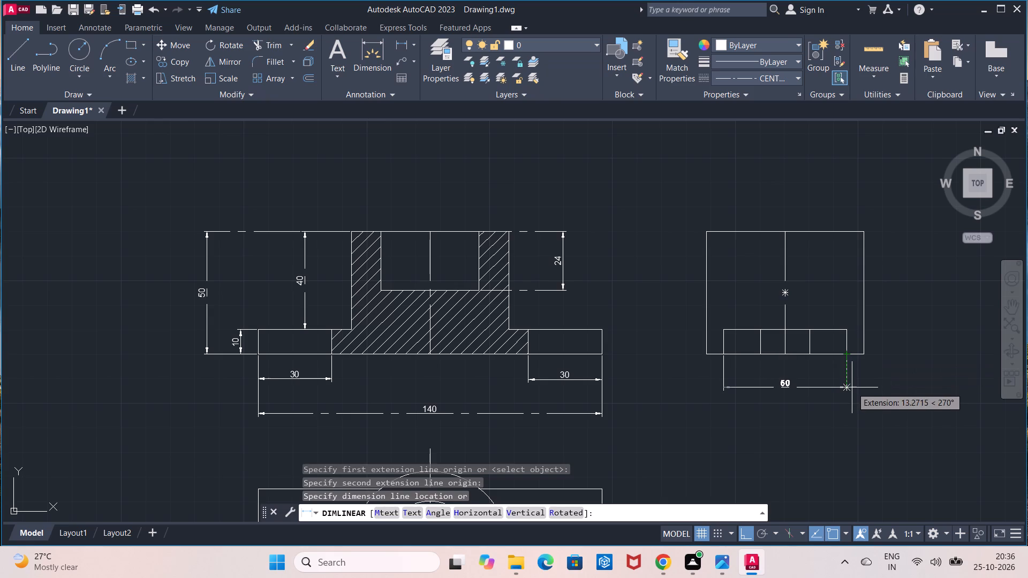
pyautogui.click(852, 387)
# Dimension the width of the side view's left arm prong, placed between the view and the arm-width dimension.
pyautogui.click(400, 45)
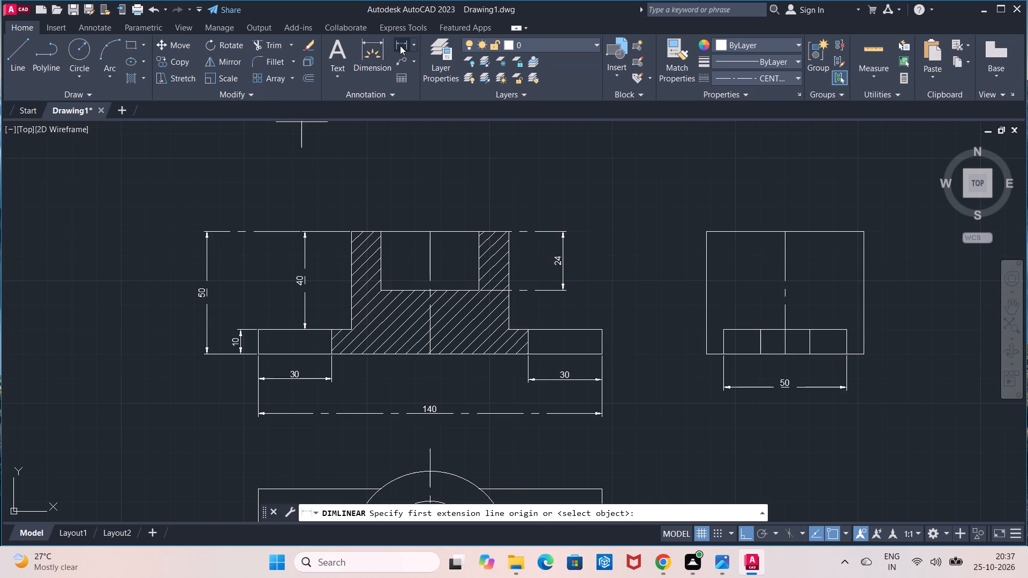
pyautogui.click(721, 353)
pyautogui.click(757, 355)
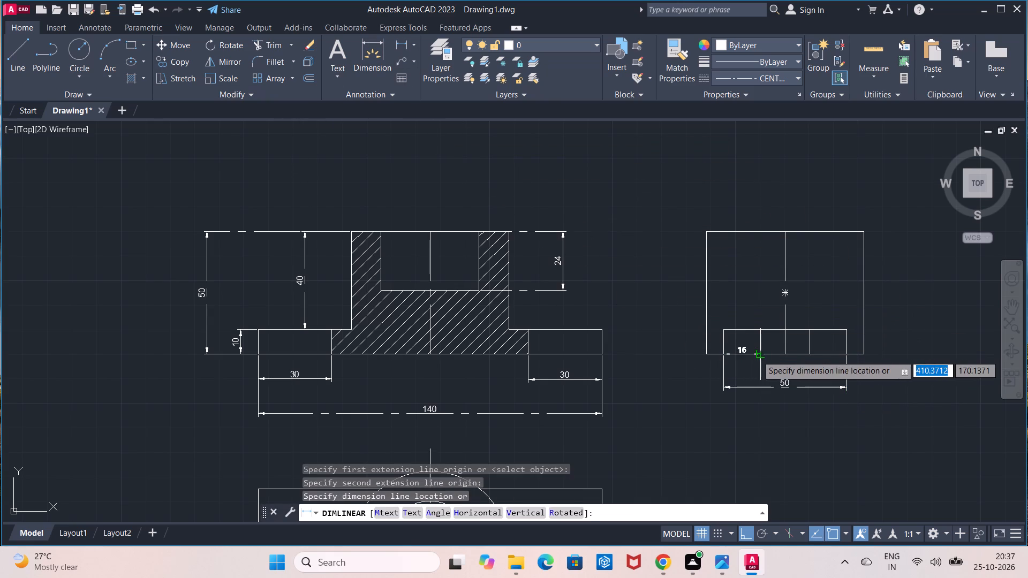
pyautogui.click(759, 368)
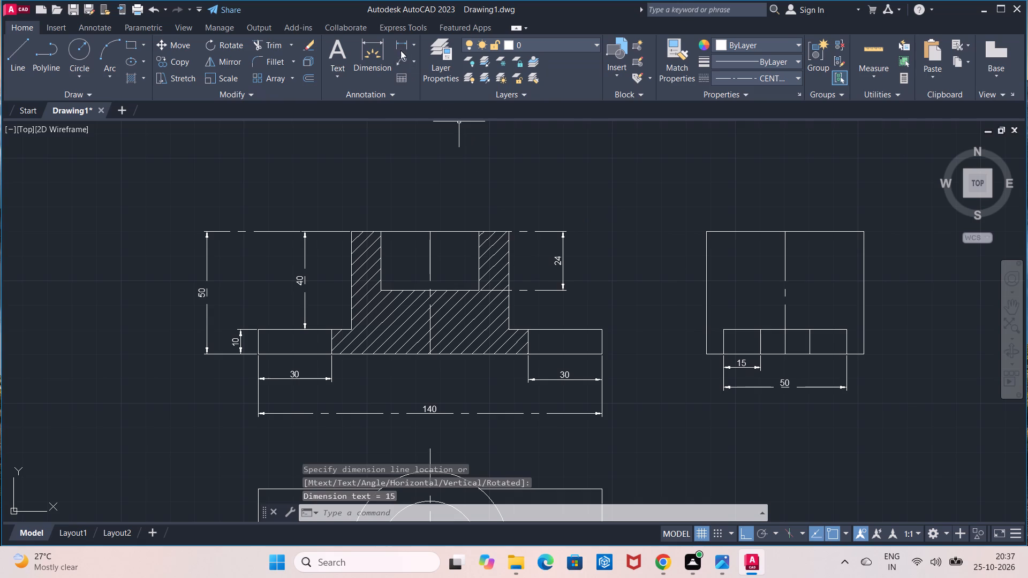
# Dimension the width of the side view's right arm prong, placed between the view and the arm-width dimension.
pyautogui.click(399, 41)
pyautogui.click(812, 357)
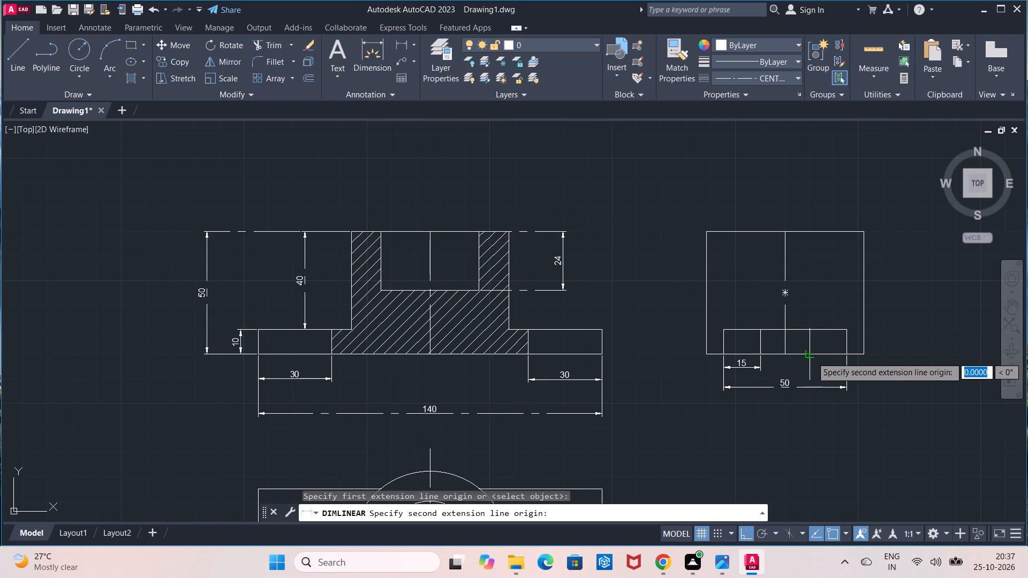
pyautogui.click(843, 357)
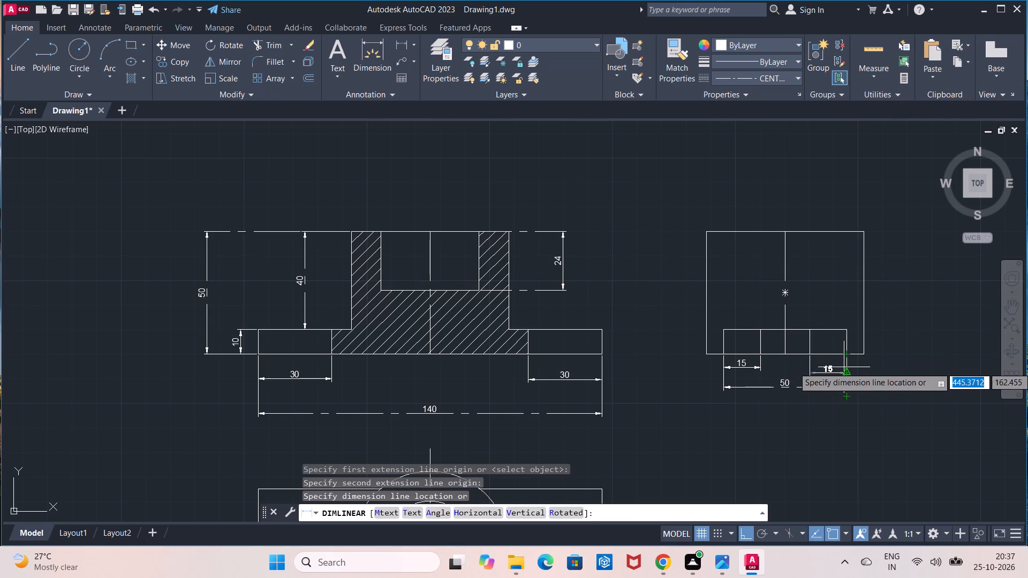
pyautogui.click(844, 367)
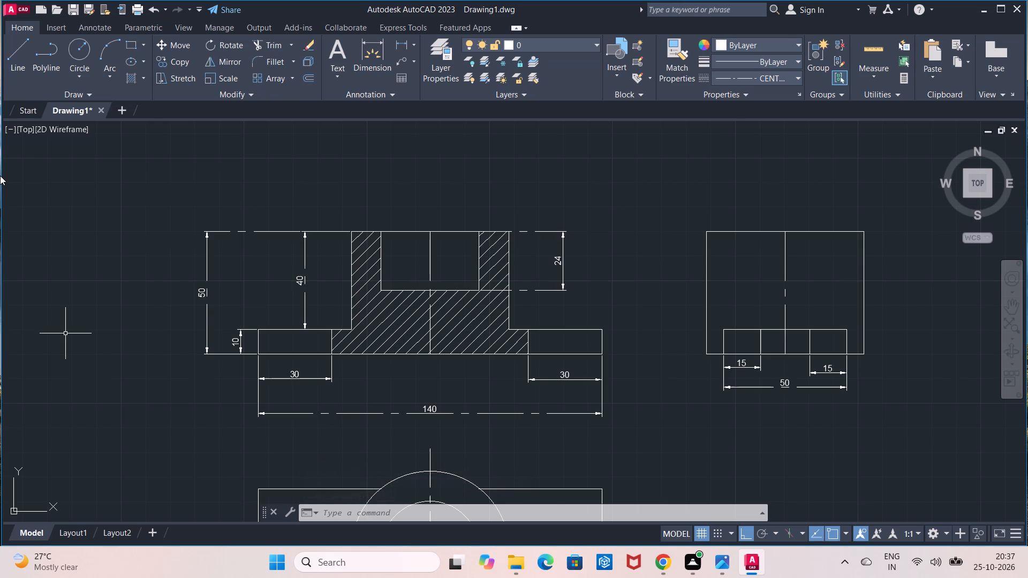
# Add diameter dimensions to the top view's outer and inner circles, with both texts placed above the circles.
pyautogui.moveTo(527, 457); pyautogui.dragTo(503, 298, button='middle')
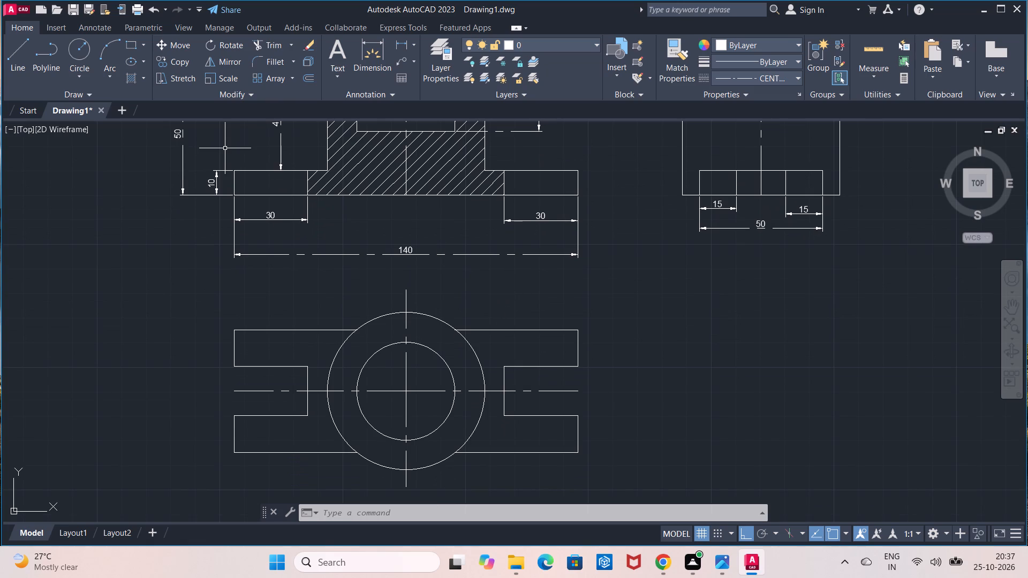
pyautogui.click(414, 45)
pyautogui.click(423, 214)
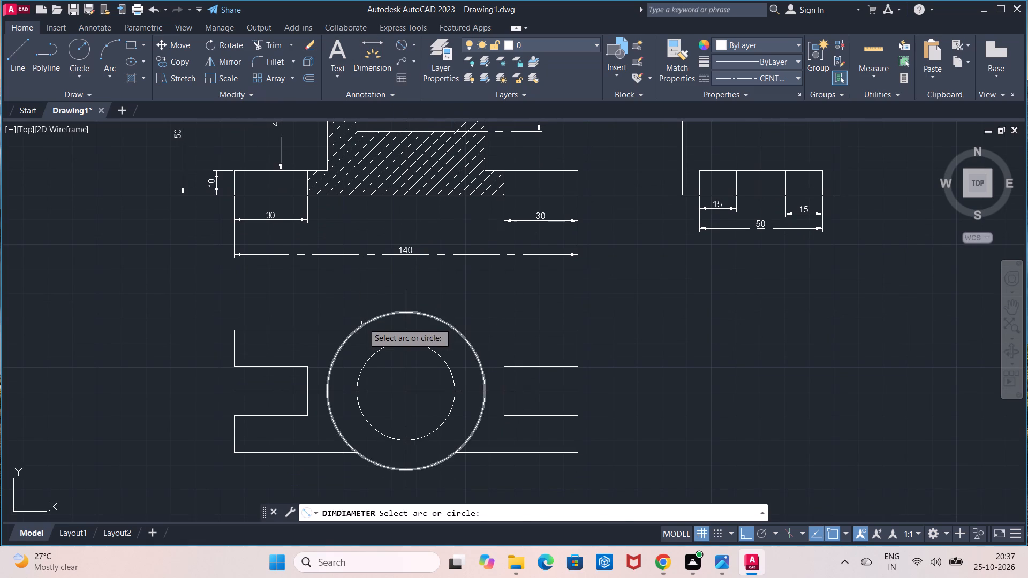
pyautogui.click(363, 323)
pyautogui.click(360, 305)
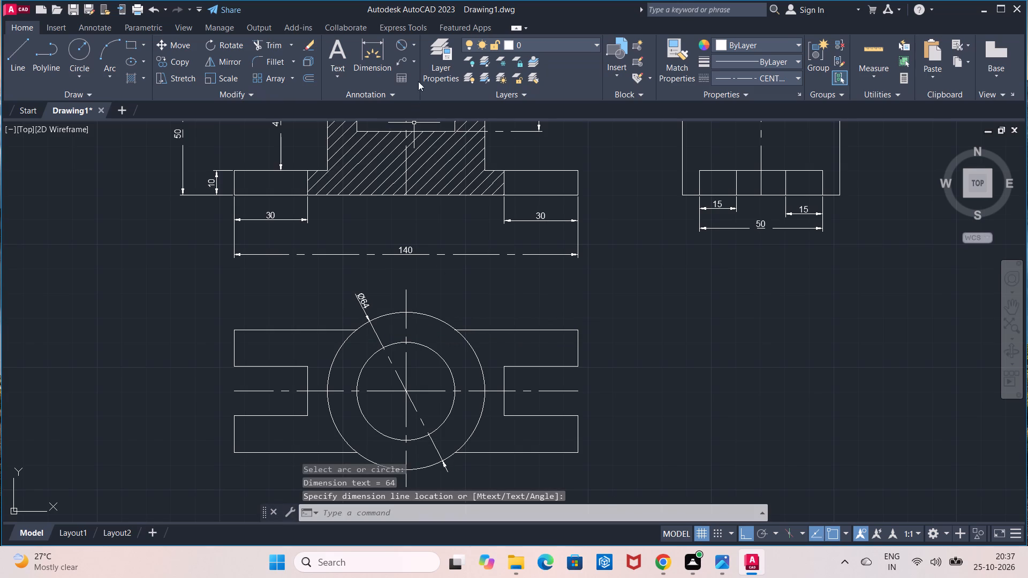
pyautogui.click(397, 44)
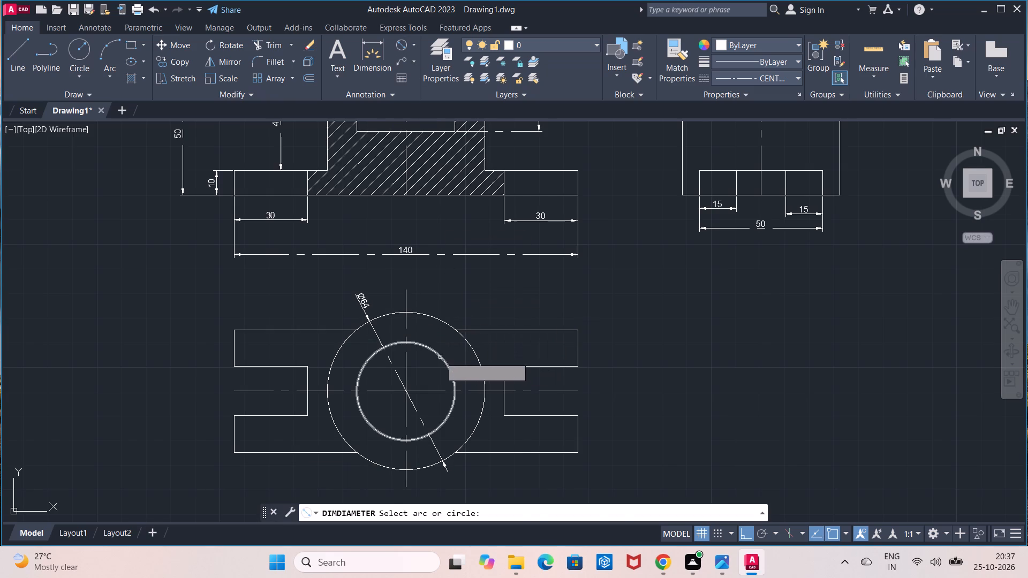
pyautogui.click(440, 356)
pyautogui.click(444, 302)
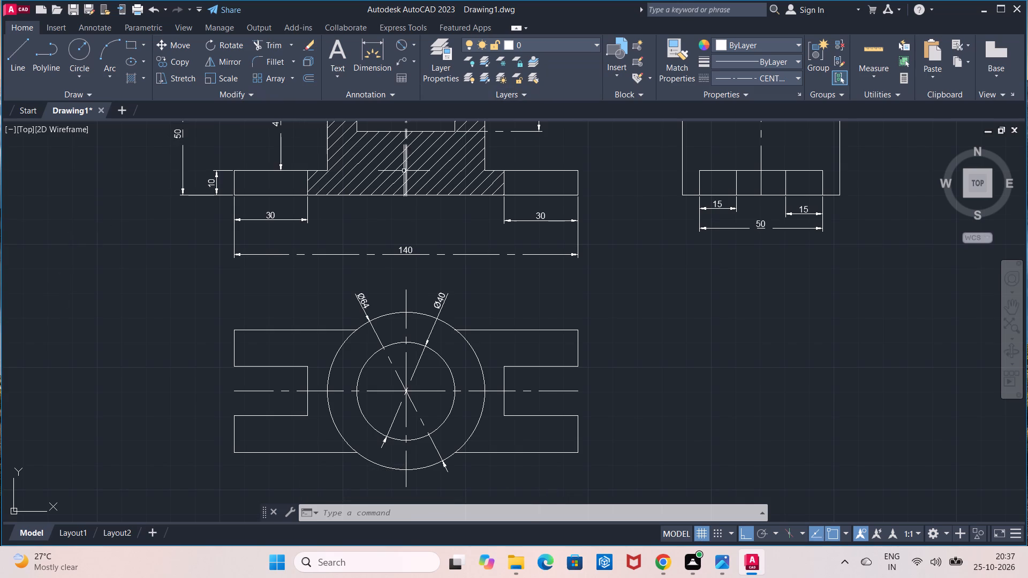
# Dimension the overall arm width of the top view with a vertical linear dimension left of the slotted arm.
pyautogui.click(414, 50)
pyautogui.click(416, 70)
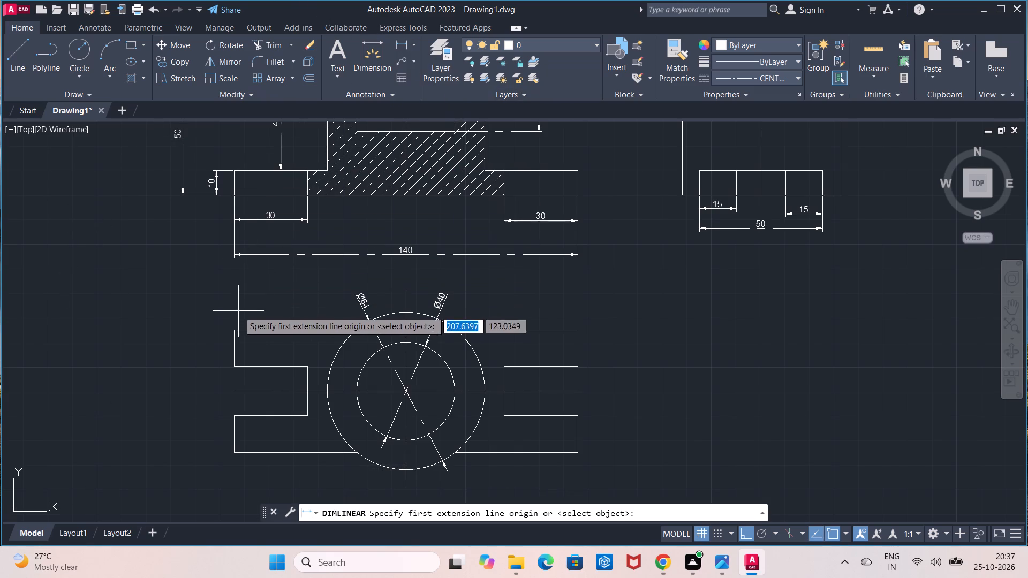
pyautogui.click(234, 332)
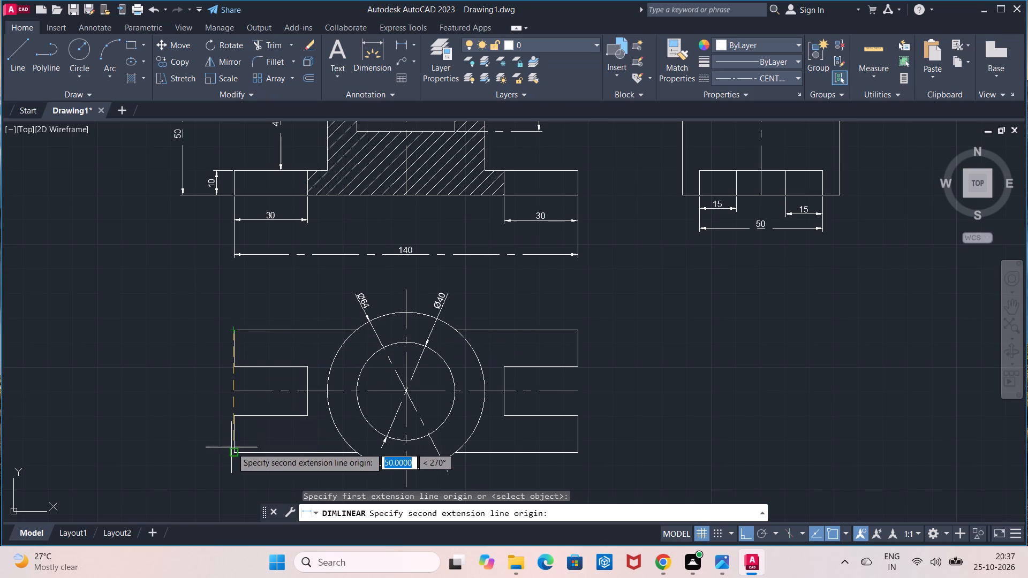
pyautogui.click(232, 452)
pyautogui.click(190, 442)
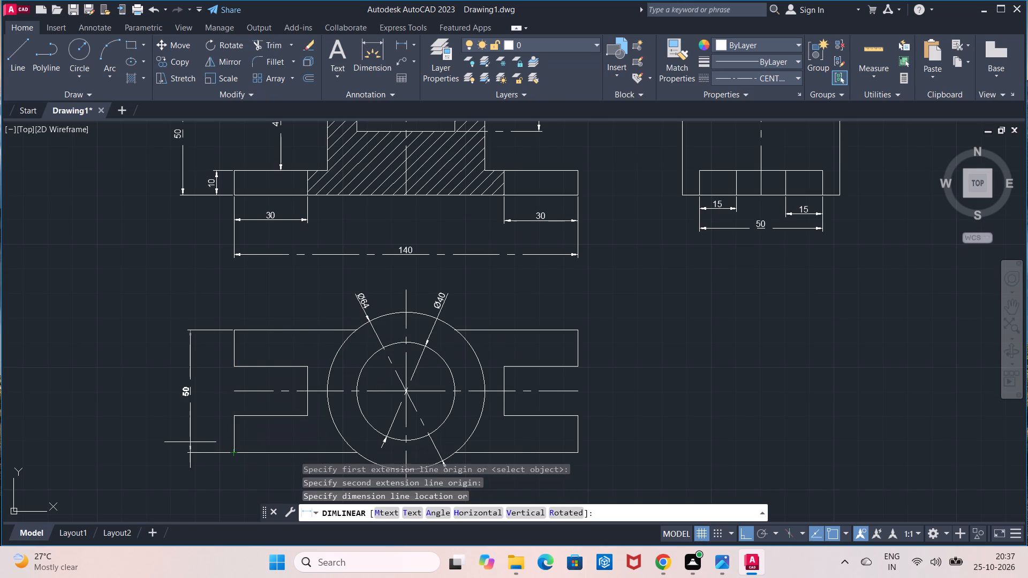
# Set the drawing units' length precision to one decimal place (0.0).
pyautogui.scroll(-1, 191, 442)
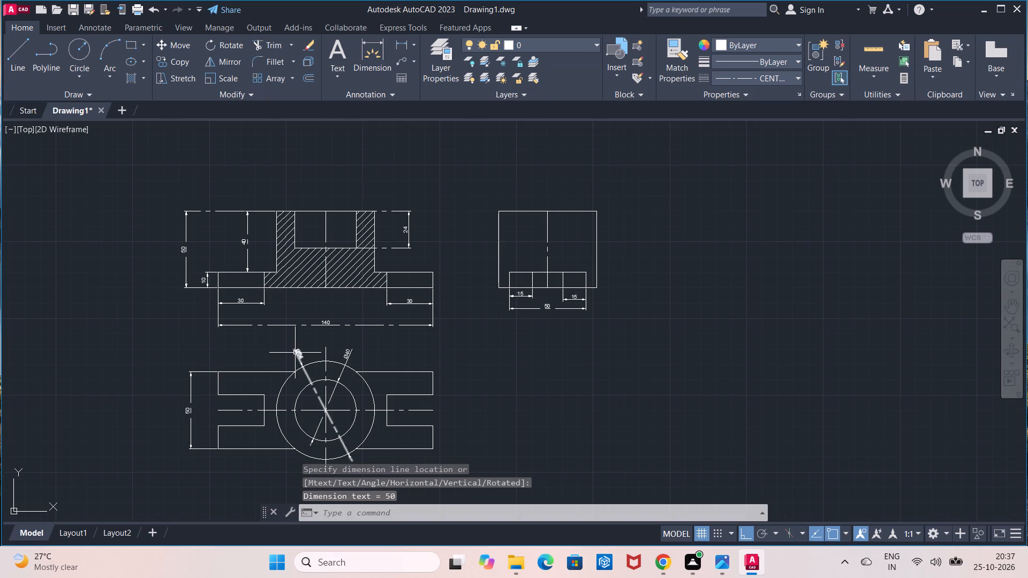
pyautogui.moveTo(296, 353); pyautogui.dragTo(232, 309, button='middle')
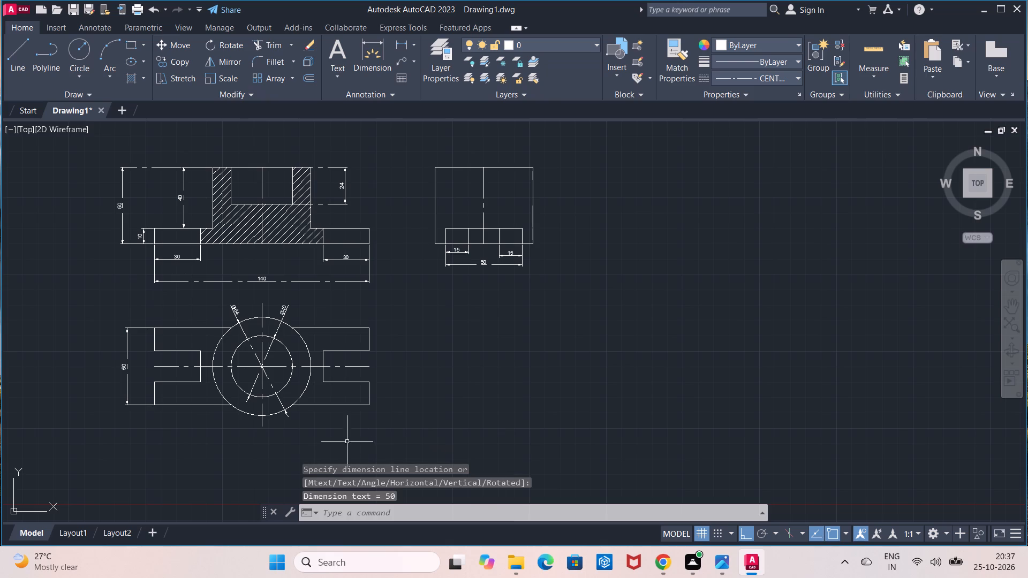
pyautogui.click(376, 510)
pyautogui.write('un')
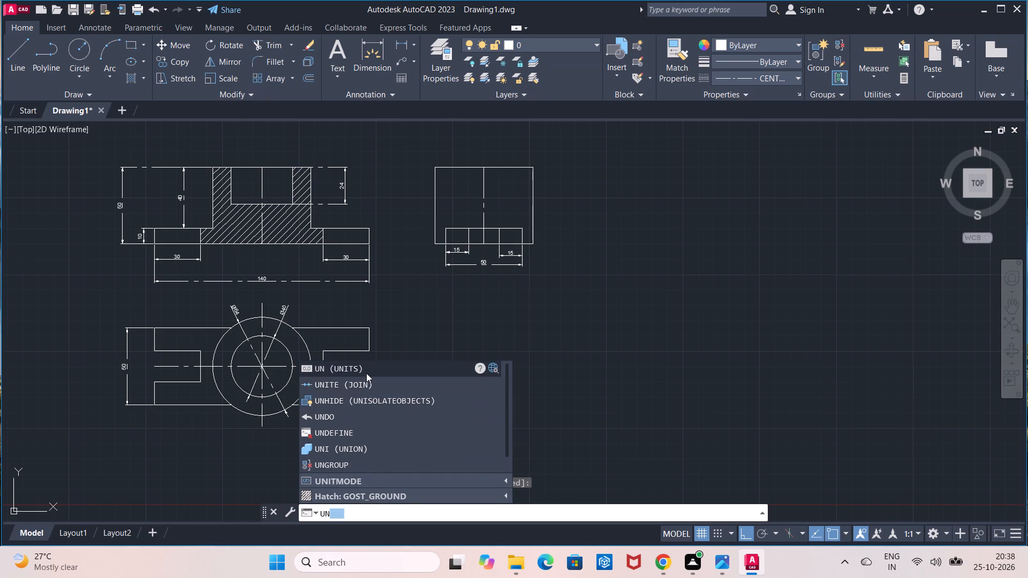
pyautogui.click(366, 373)
pyautogui.click(491, 217)
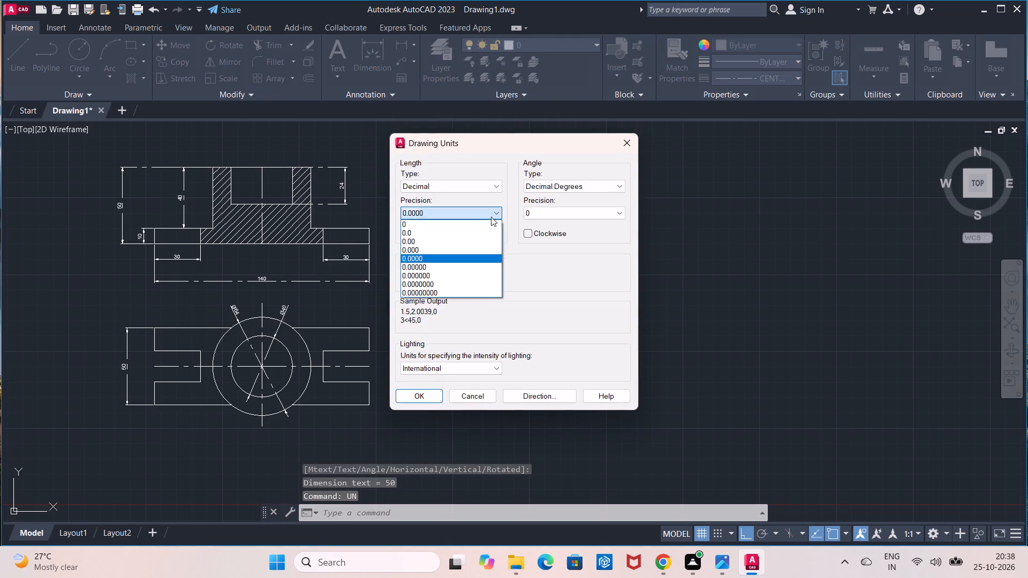
pyautogui.click(487, 230)
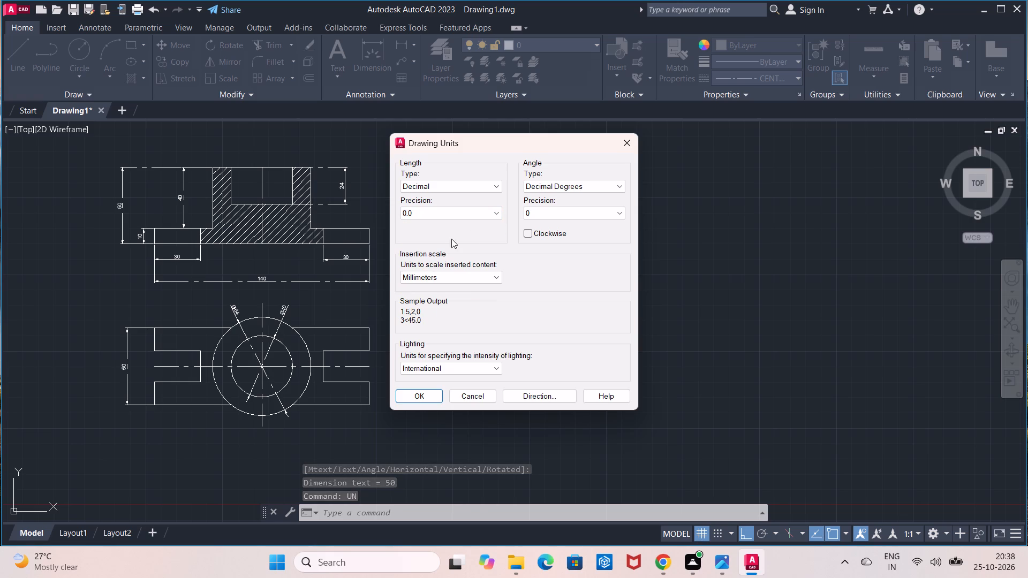
pyautogui.click(437, 400)
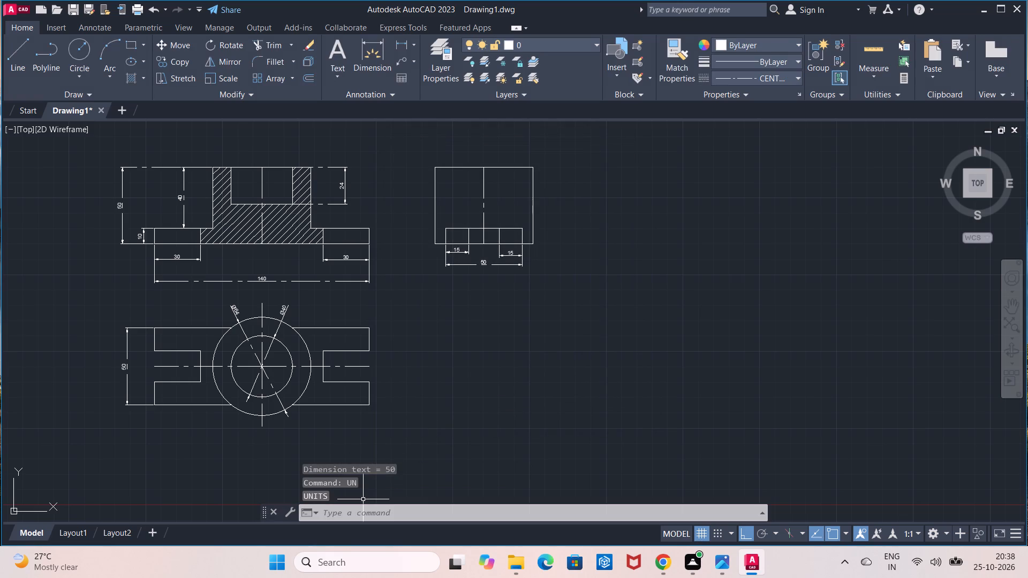
# Modify the ISO-25 dimension style, setting the linear precision of its primary units to 0.0.
pyautogui.click(364, 516)
pyautogui.press('d')
pyautogui.press('Return')
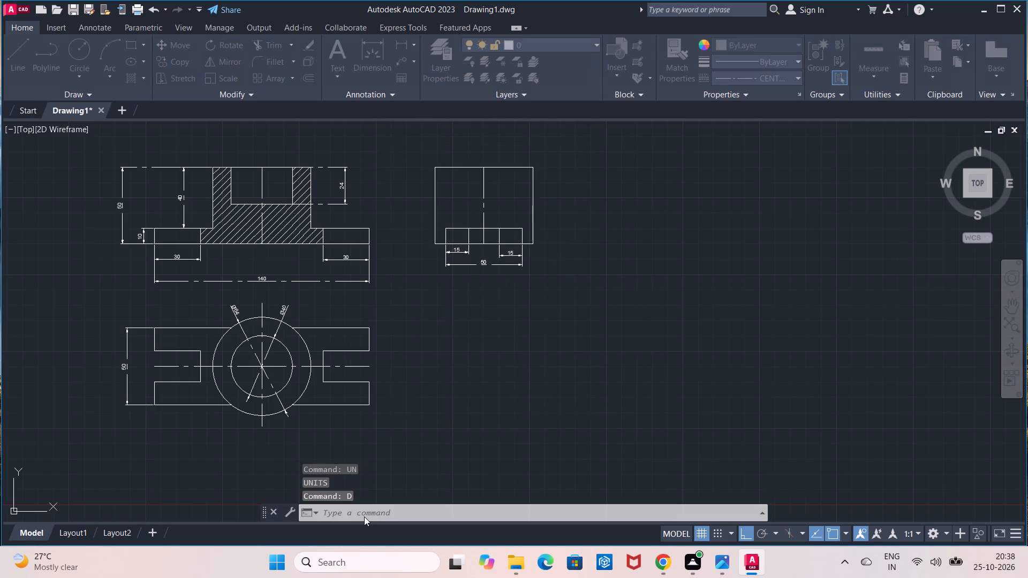
pyautogui.click(647, 250)
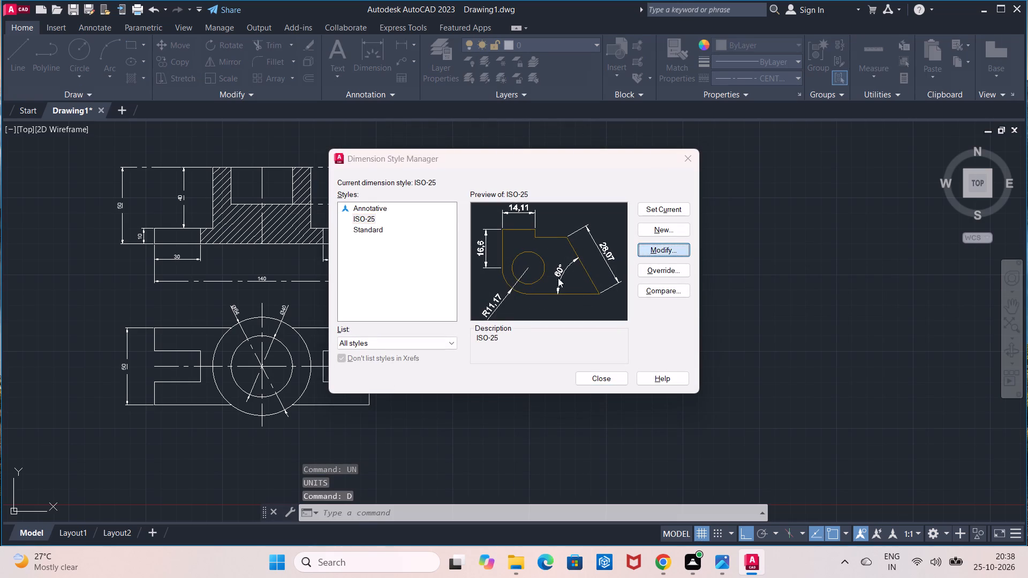
pyautogui.click(440, 183)
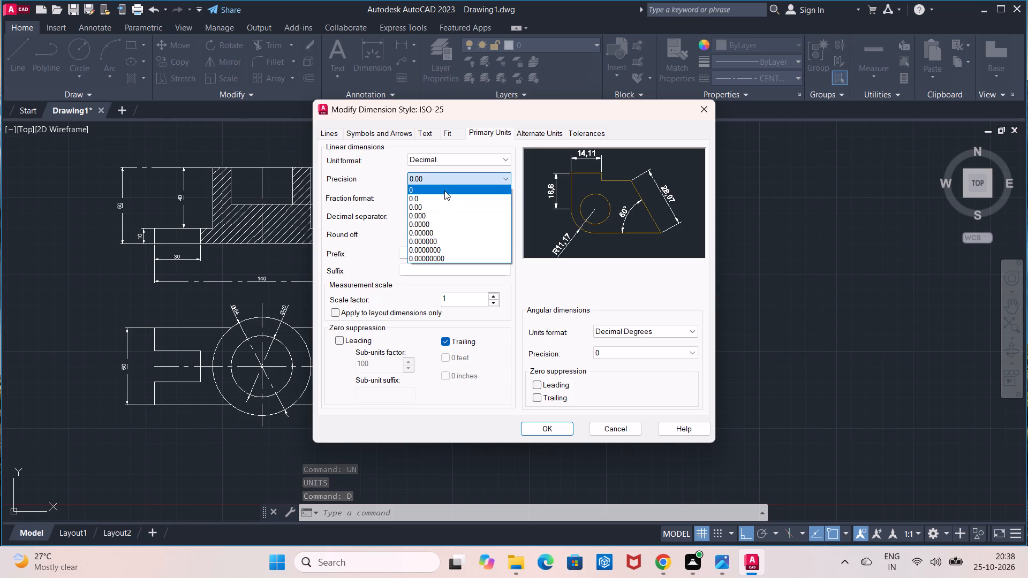
pyautogui.click(447, 198)
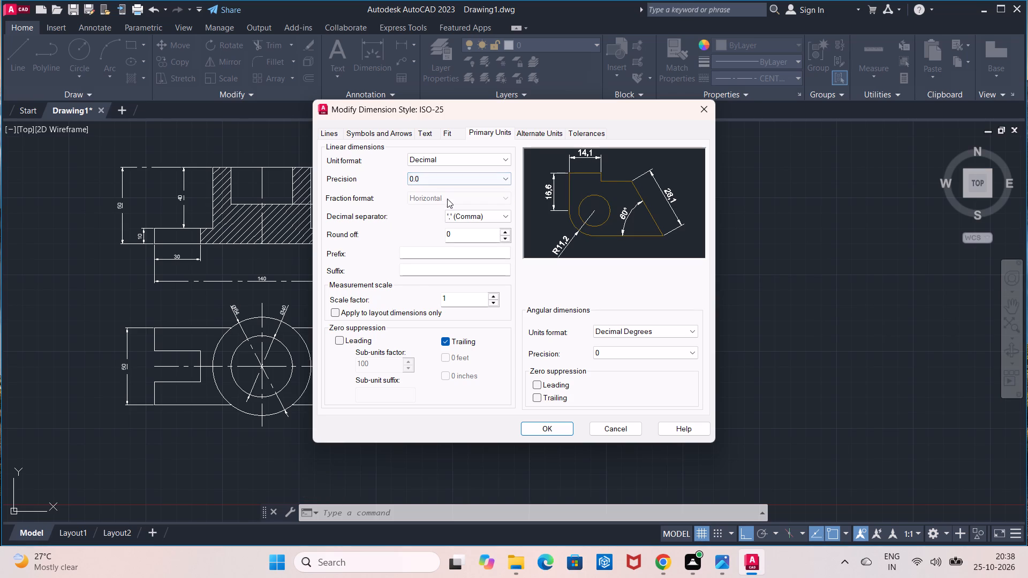
# Set the ISO-25 dimension text height to 6 with ISO standard text alignment, and make the style current.
pyautogui.click(431, 130)
pyautogui.click(487, 216)
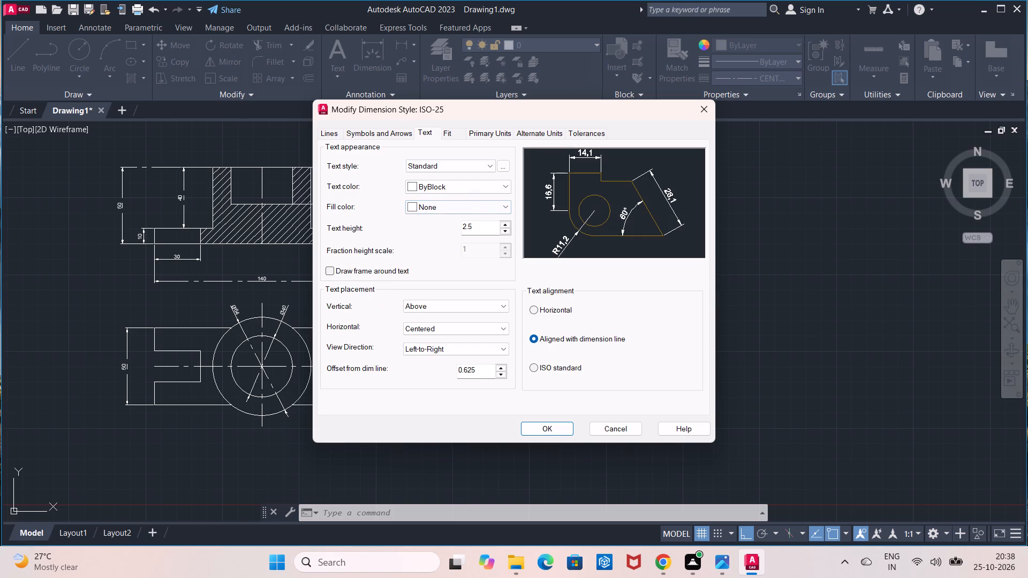
pyautogui.click(481, 226)
pyautogui.press('BackSpace')
pyautogui.press('BackSpace')
pyautogui.press('BackSpace')
pyautogui.press('6')
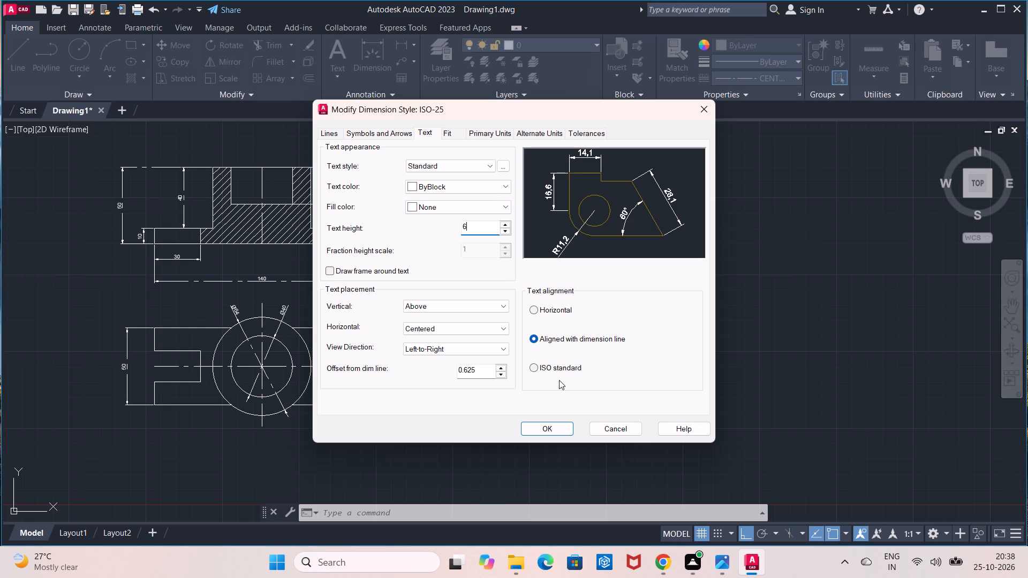
pyautogui.click(560, 370)
pyautogui.click(555, 428)
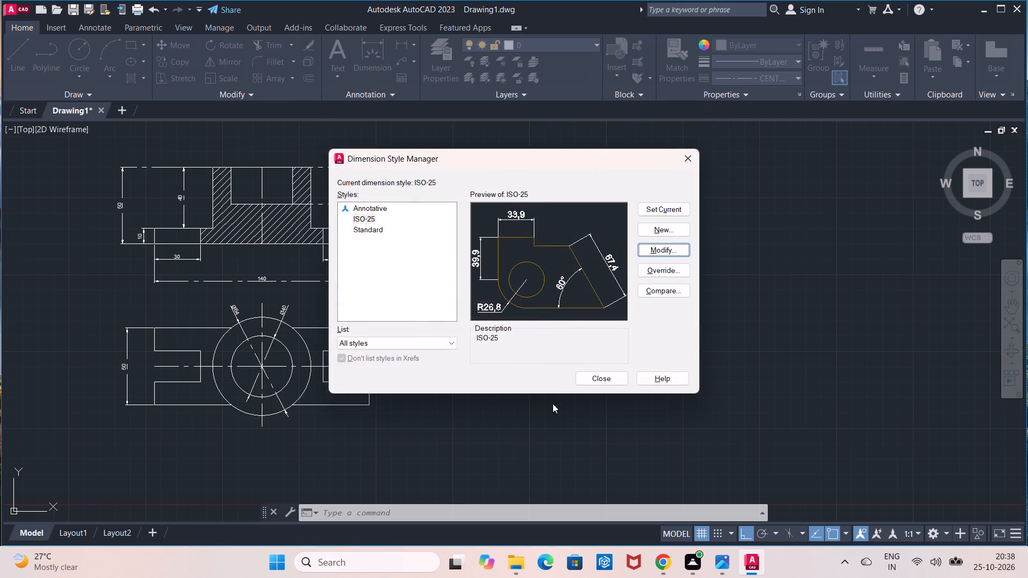
pyautogui.click(659, 210)
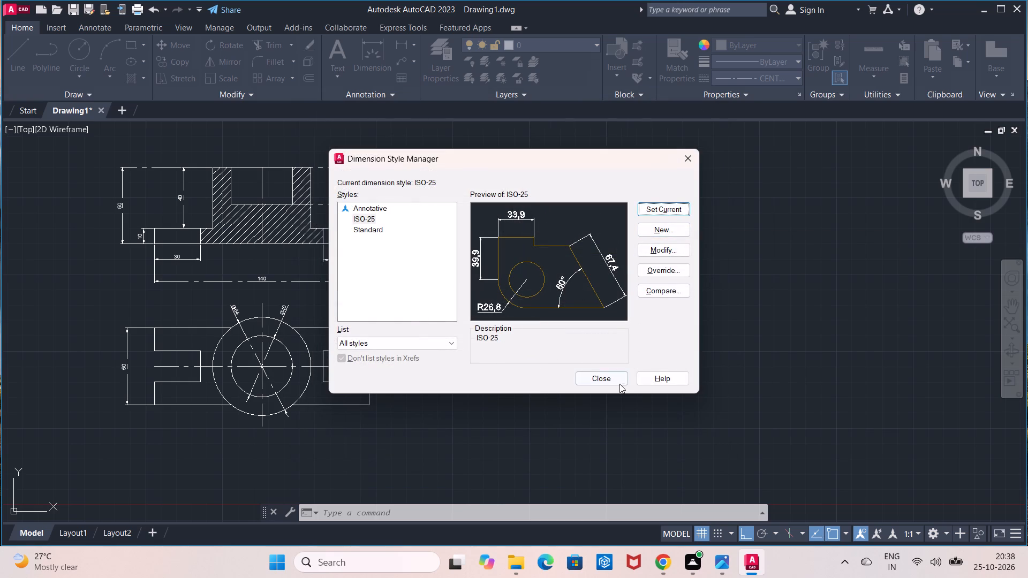
pyautogui.click(610, 376)
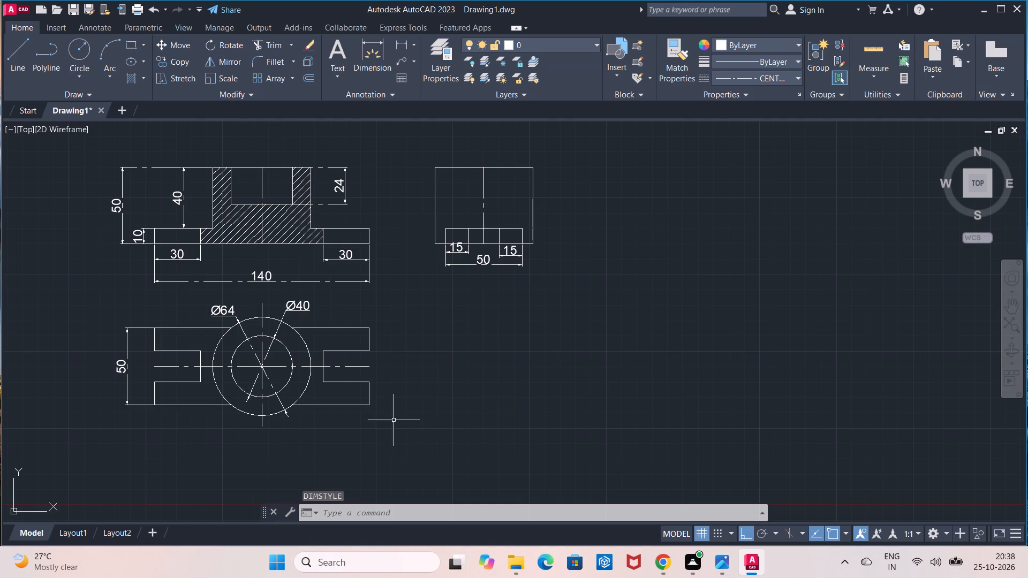
# Turn off command logging with LOGFILEOFF.
pyautogui.click(373, 508)
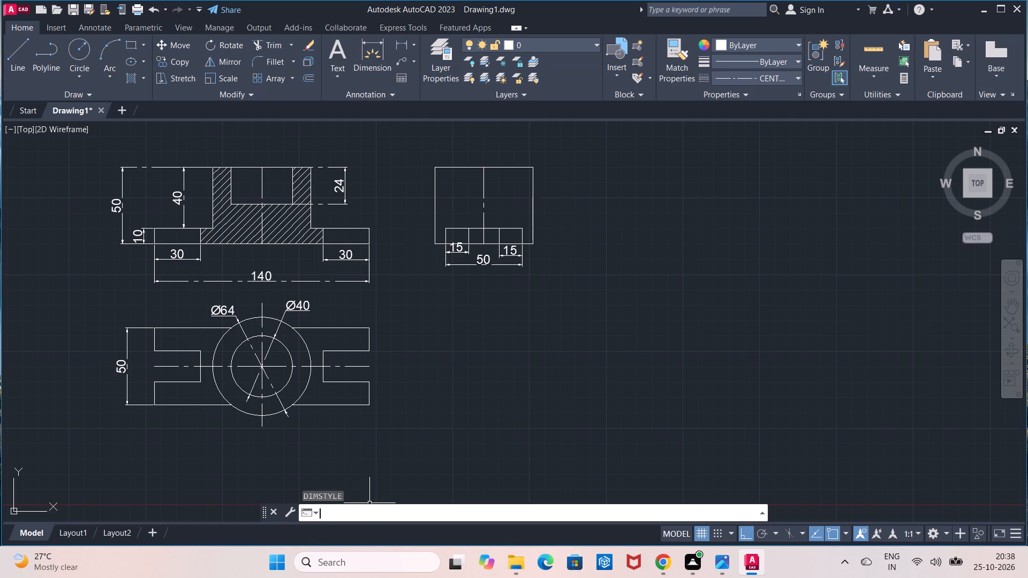
pyautogui.write('log')
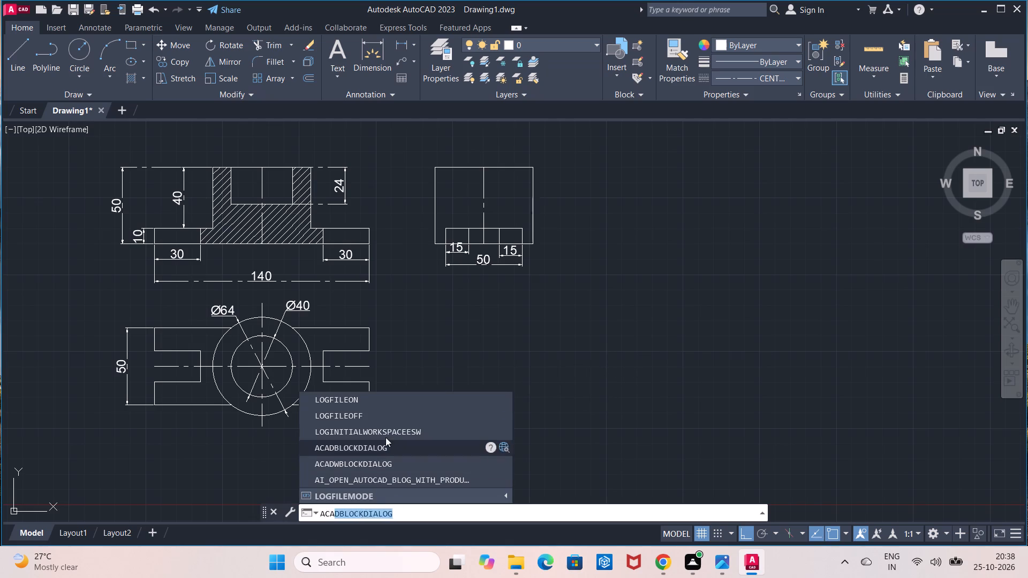
pyautogui.click(391, 418)
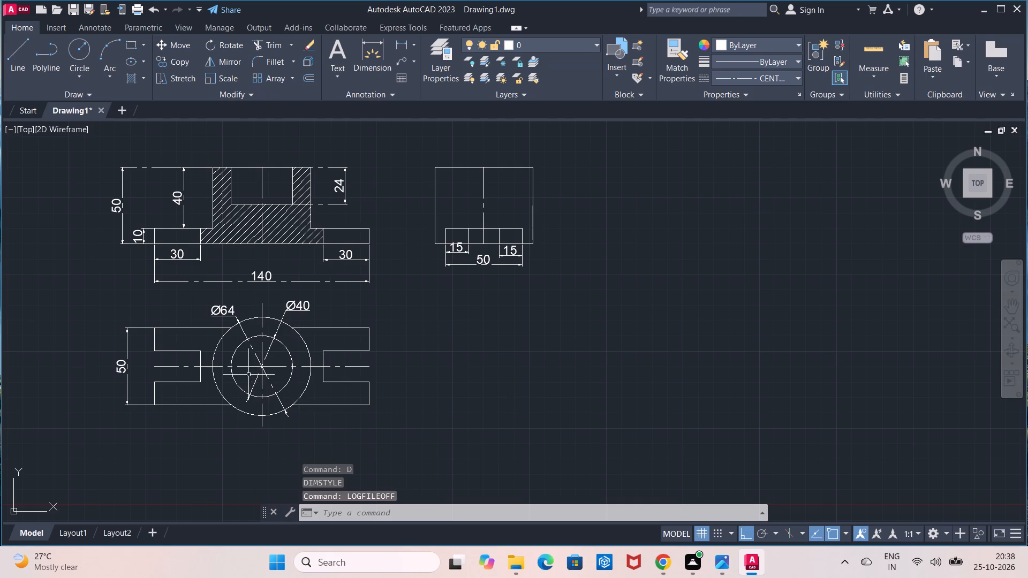
# Save the drawing in the Documents folder with the file name Cap Guide.
pyautogui.click(77, 10)
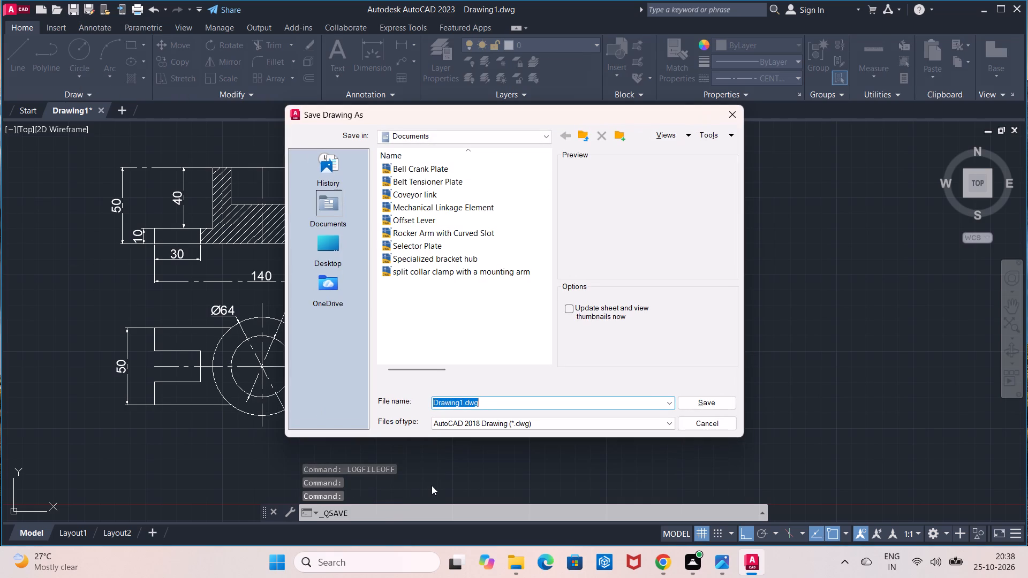
pyautogui.press('BackSpace')
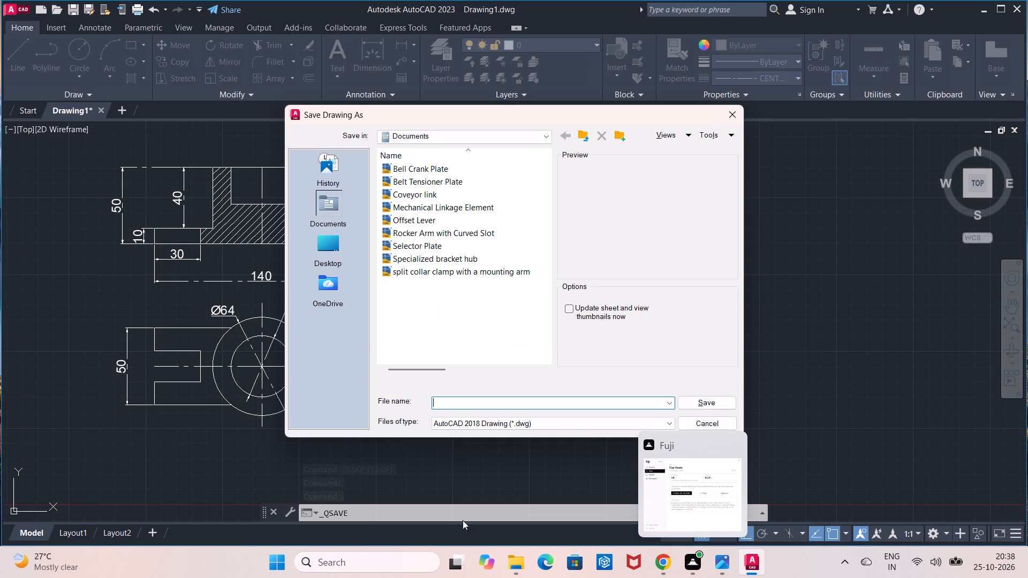
pyautogui.click(527, 404)
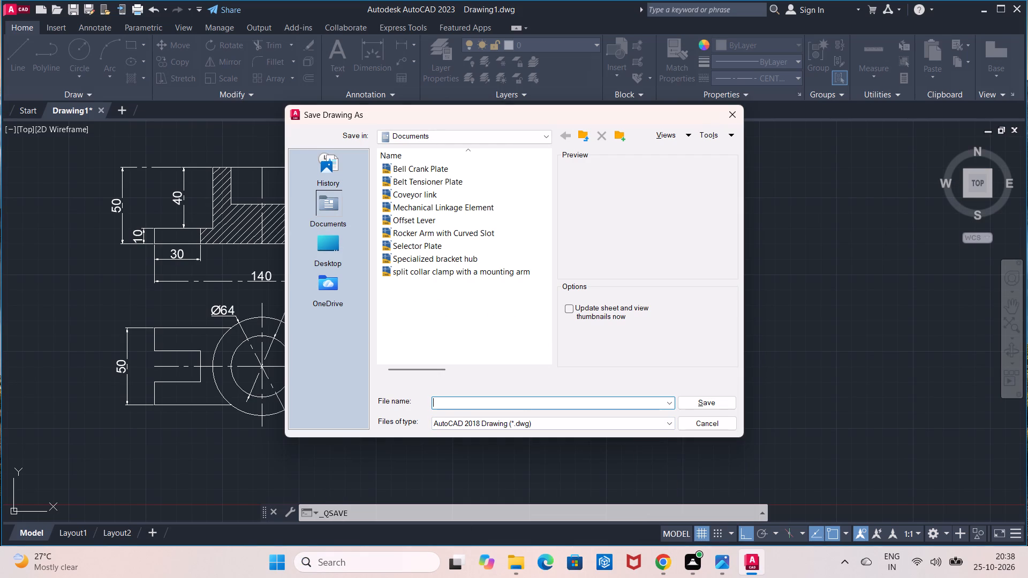
pyautogui.press('c')
pyautogui.press('a')
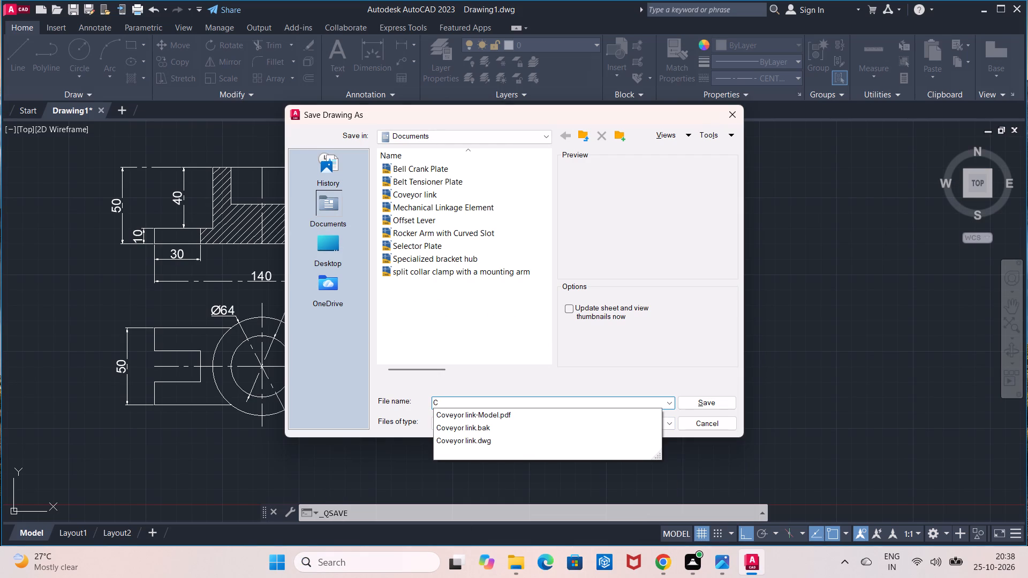
pyautogui.write('p')
pyautogui.press('space')
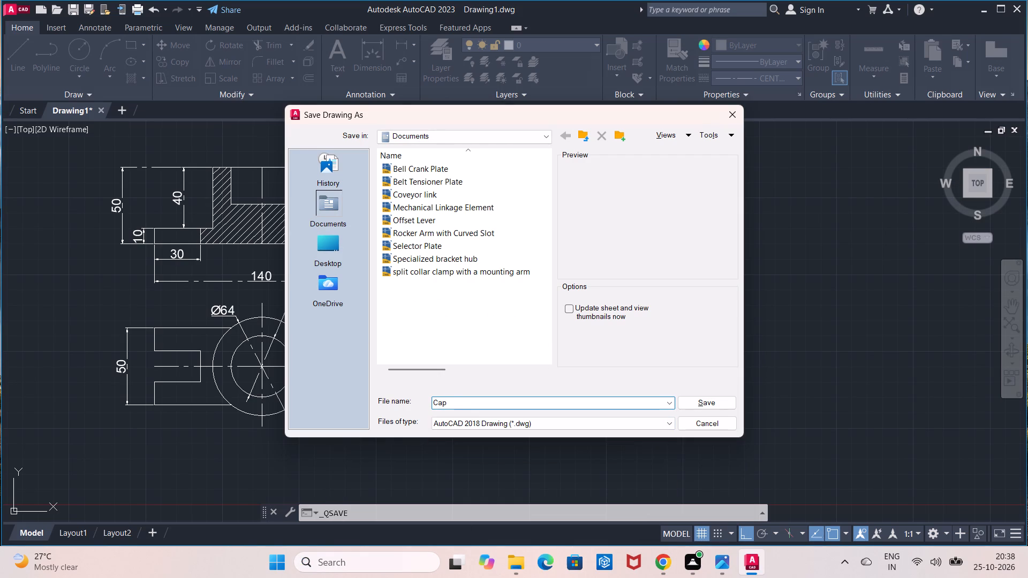
pyautogui.write('uisd')
pyautogui.press('BackSpace')
pyautogui.press('BackSpace')
pyautogui.write('de')
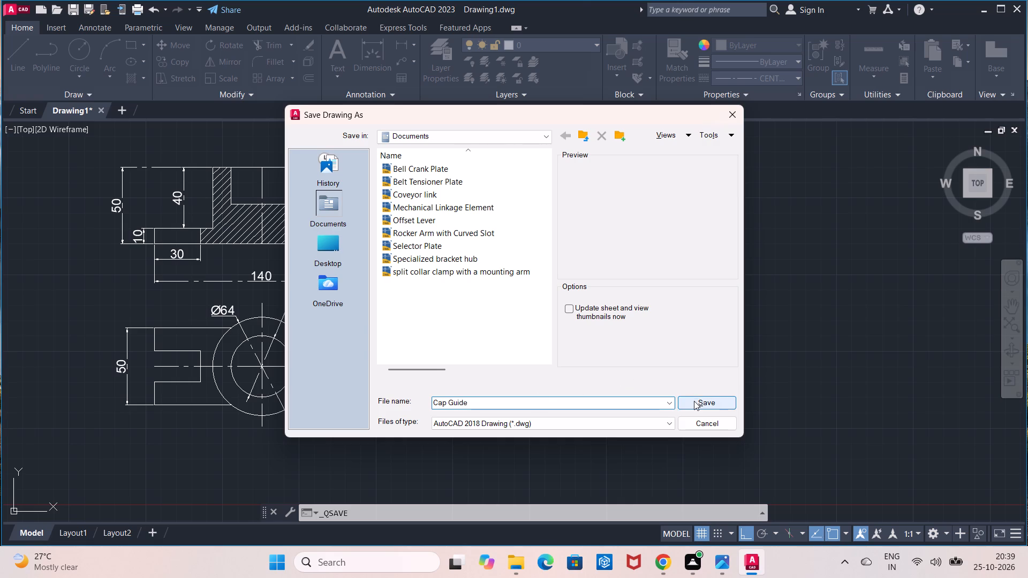
pyautogui.click(694, 401)
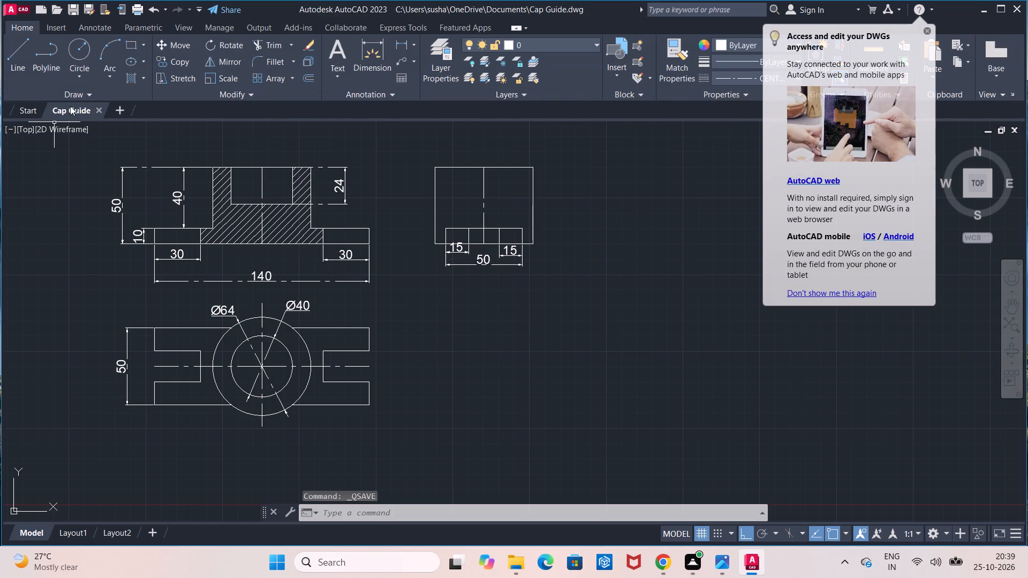
# Set up a plot on ISO A4 (297.00 x 210.00 MM) paper in landscape orientation, with the plot centered.
pyautogui.click(134, 7)
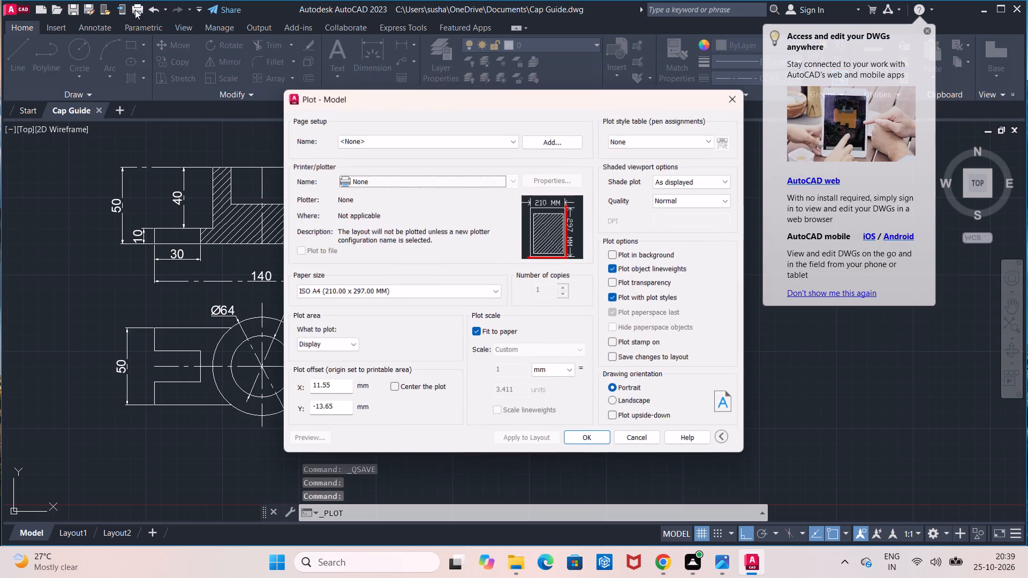
pyautogui.click(418, 292)
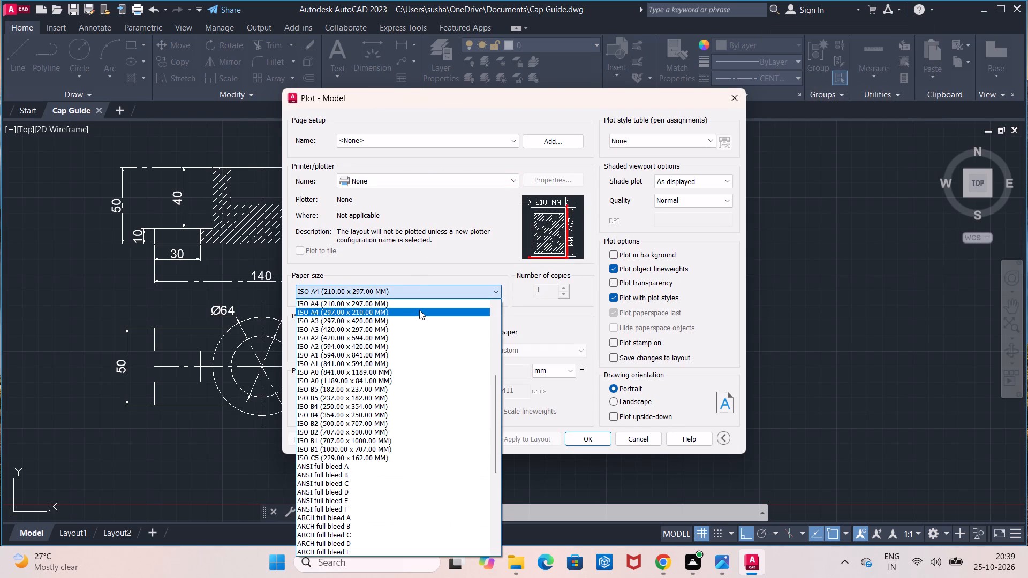
pyautogui.click(419, 310)
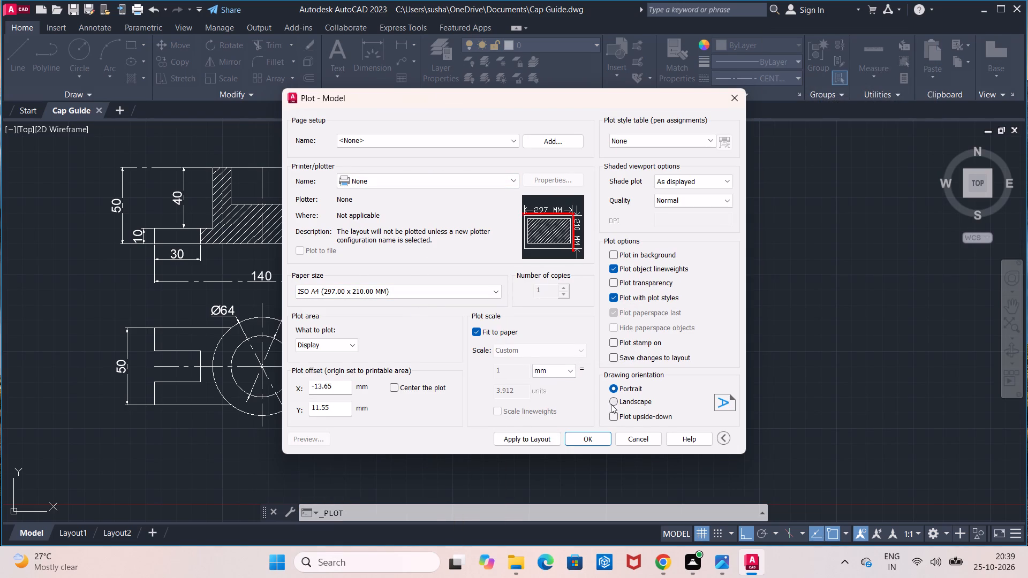
pyautogui.click(611, 404)
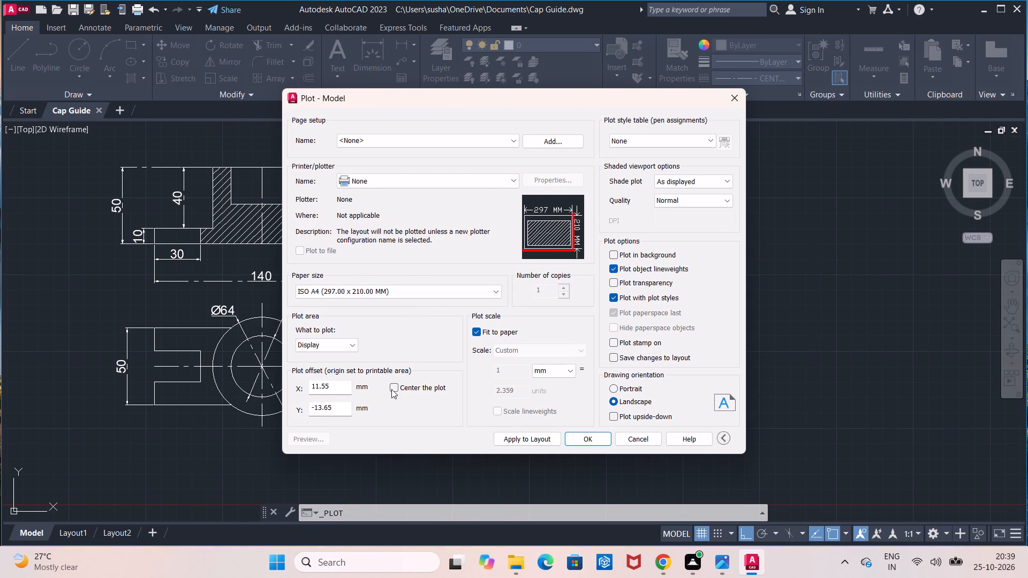
pyautogui.click(392, 389)
# Define the plot area as a window enclosing all three dimensioned views.
pyautogui.click(356, 347)
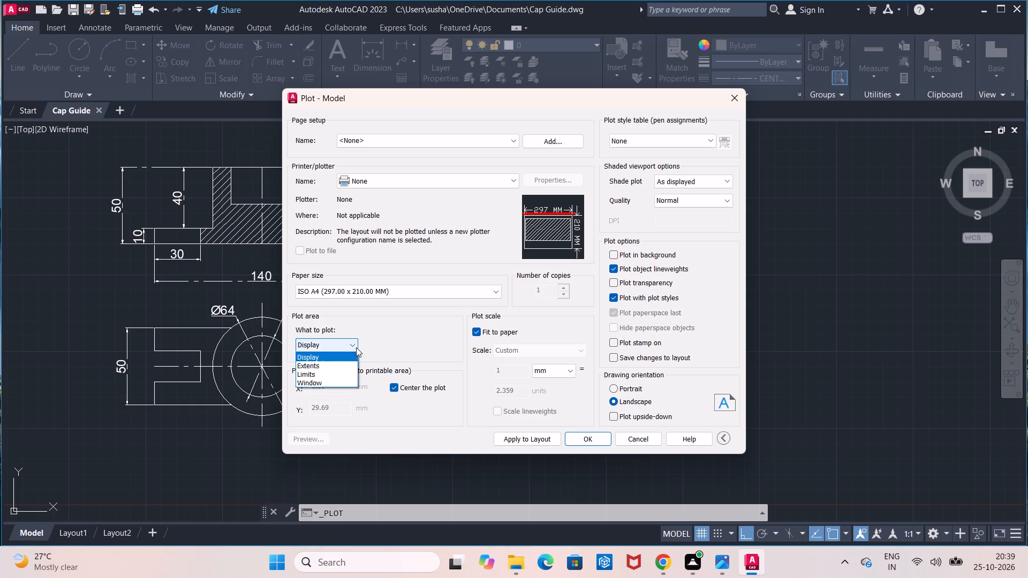
pyautogui.click(347, 379)
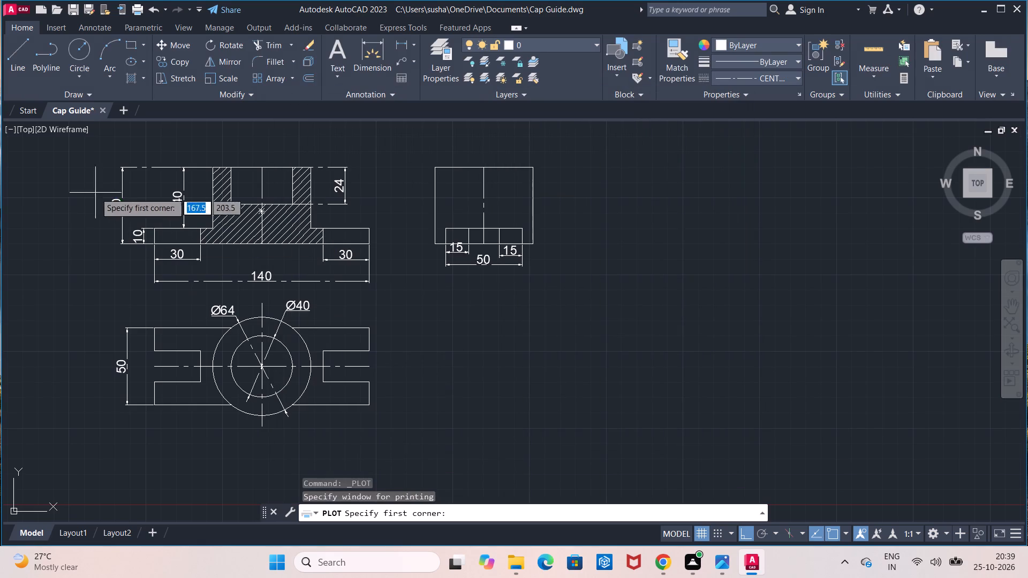
pyautogui.click(75, 141)
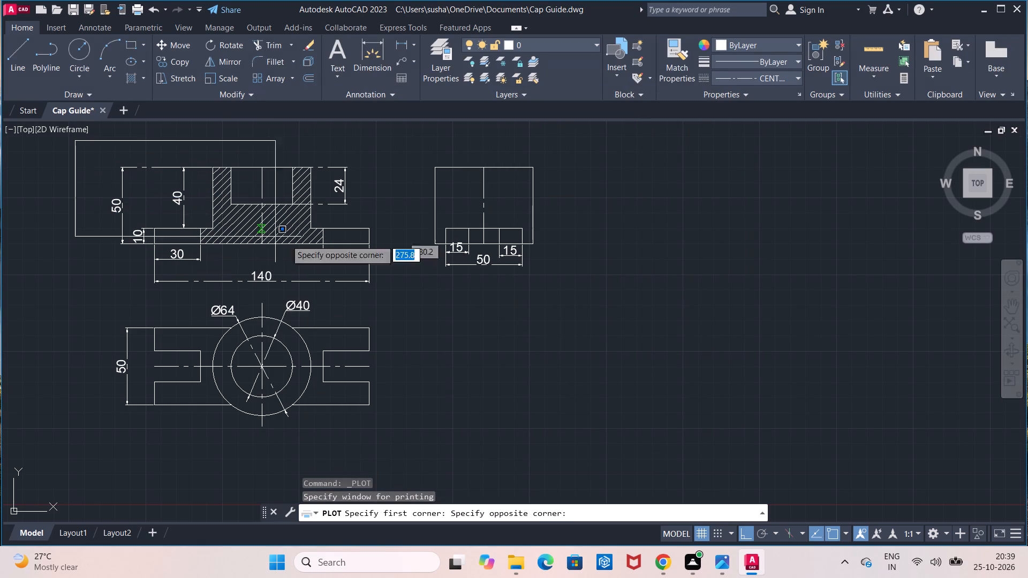
pyautogui.click(557, 439)
# Plot the drawing with DWG To PDF.pc3 and save it as Cap Guide-Model.pdf in Documents.
pyautogui.click(353, 185)
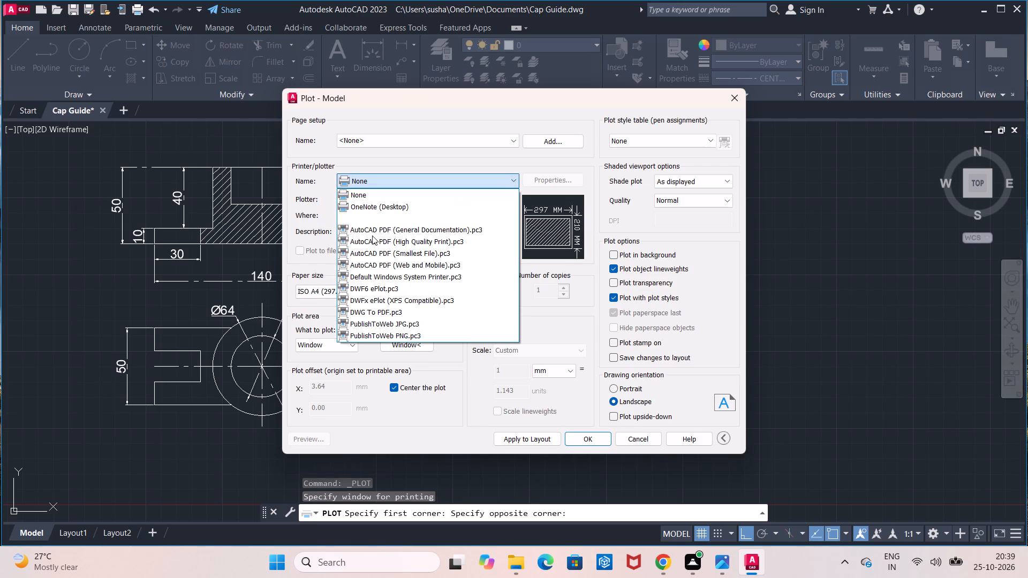
pyautogui.click(390, 307)
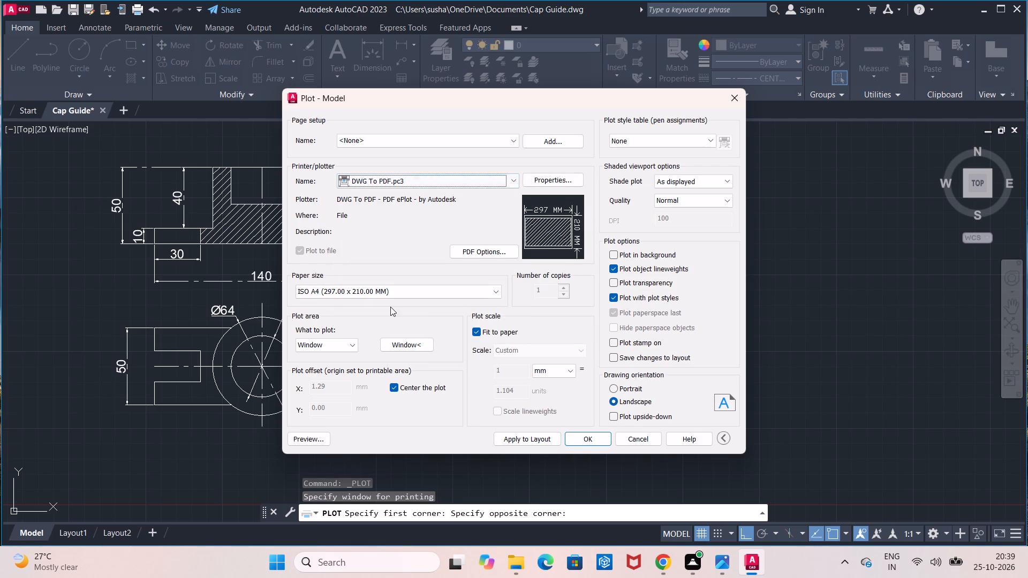
pyautogui.click(581, 432)
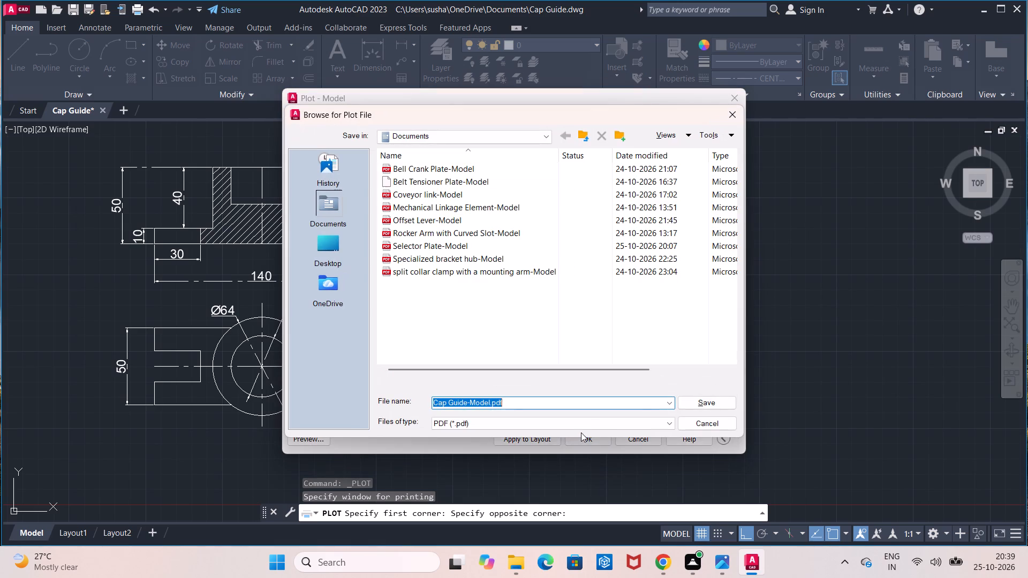
pyautogui.click(694, 402)
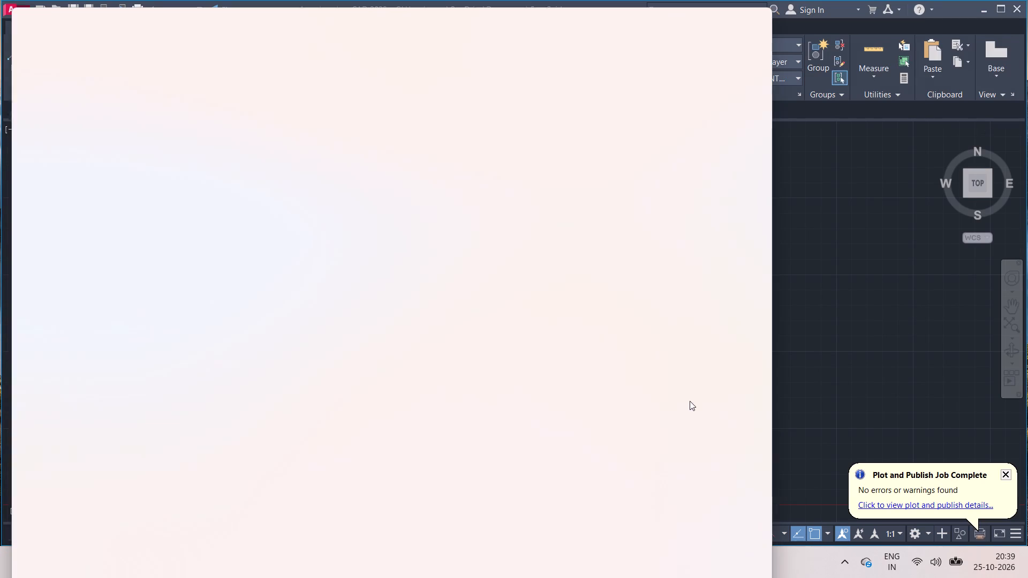
# Check the views and dimensions in the plotted PDF in Microsoft Edge, and close it.
pyautogui.scroll(-3, 495, 370)
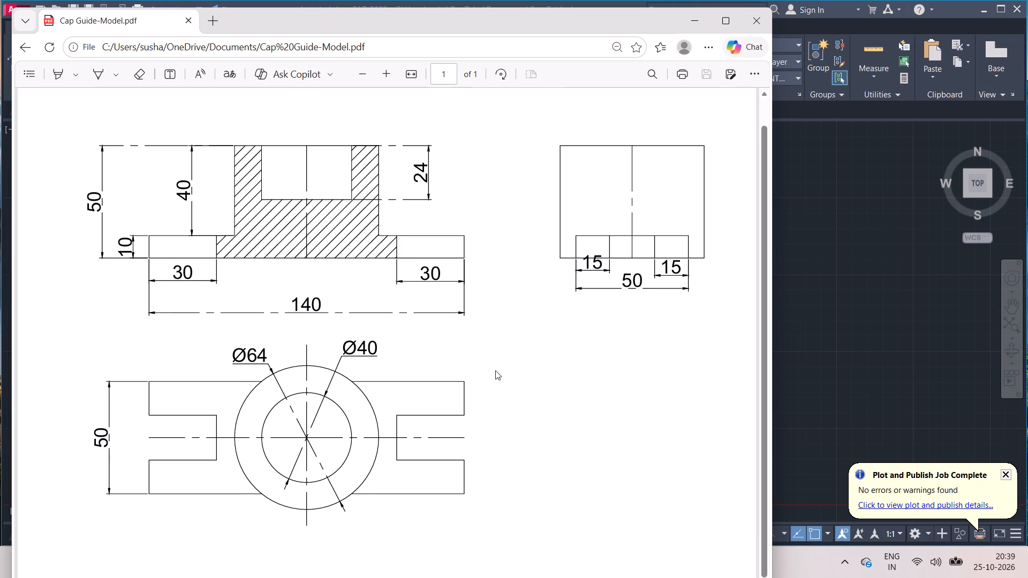
pyautogui.scroll(2, 495, 370)
pyautogui.scroll(-1, 495, 370)
pyautogui.click(745, 22)
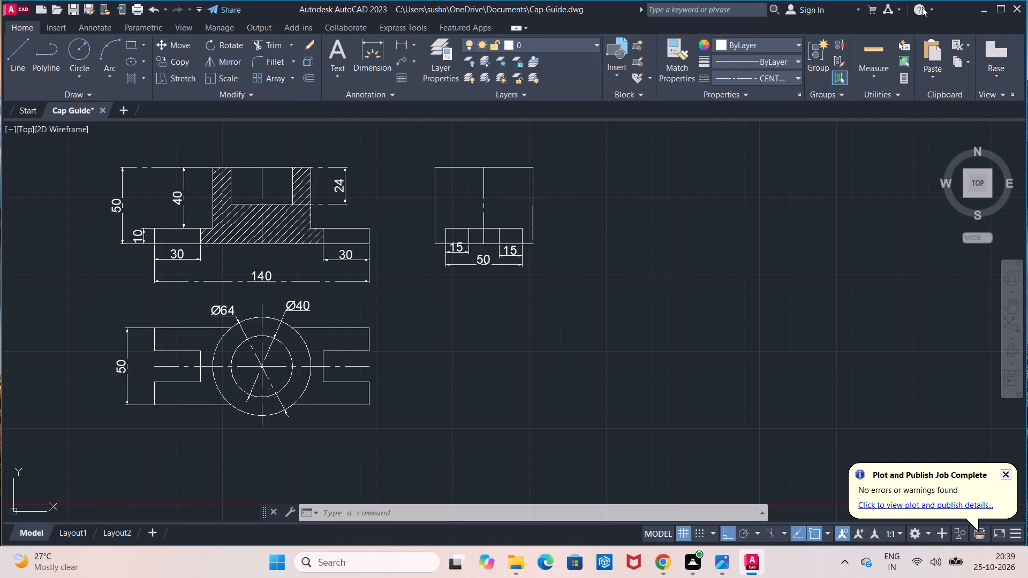
# Exit AutoCAD, saving the changes to Cap Guide.dwg.
pyautogui.click(1009, 10)
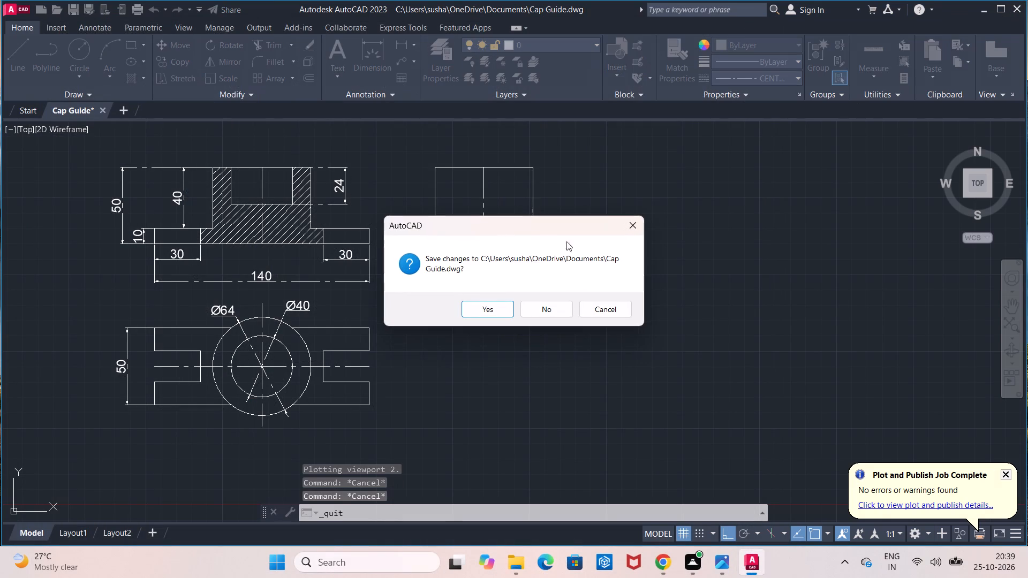
pyautogui.click(504, 308)
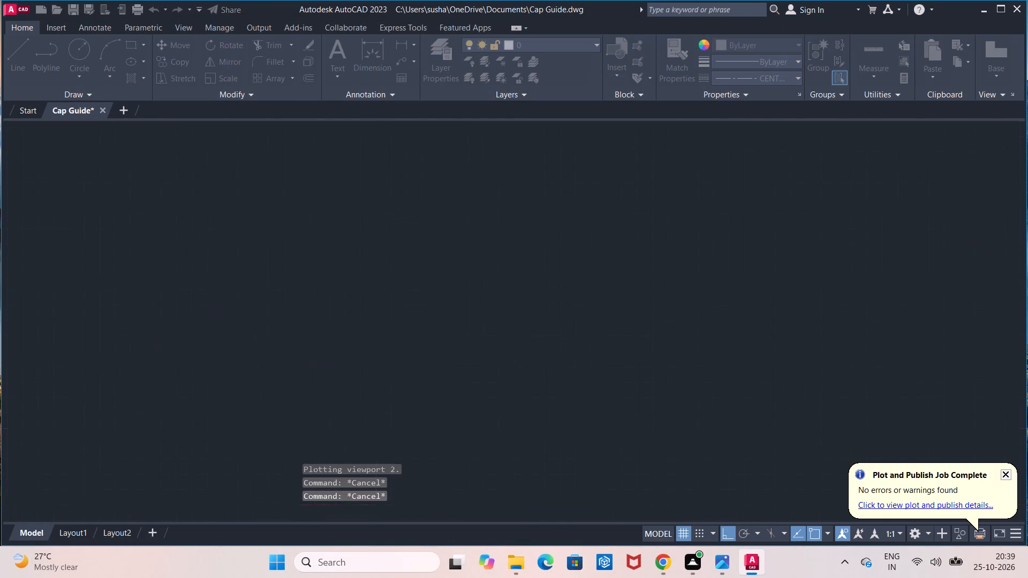